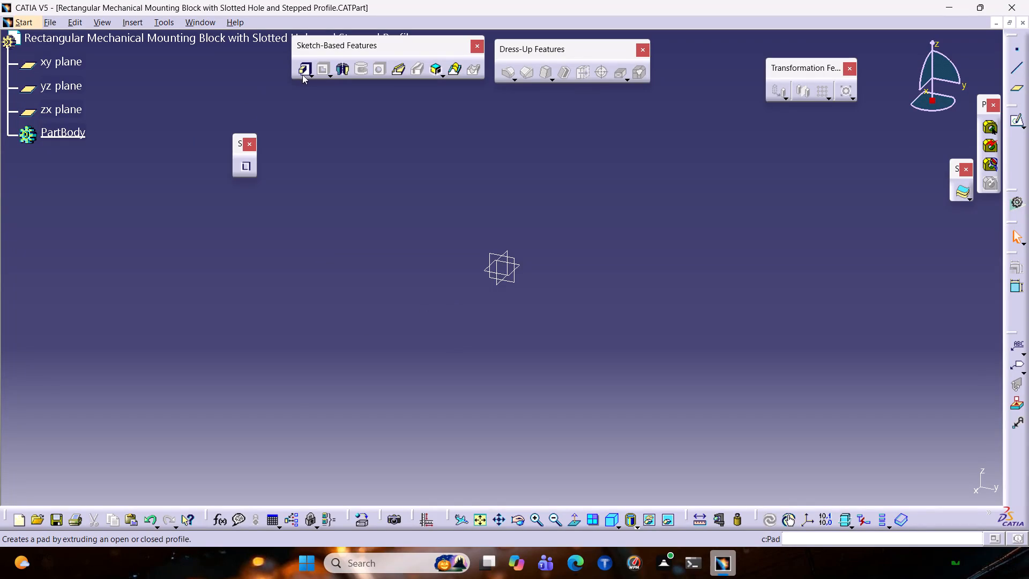
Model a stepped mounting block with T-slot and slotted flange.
Open a new sketch on the yz plane.
click(490, 254)
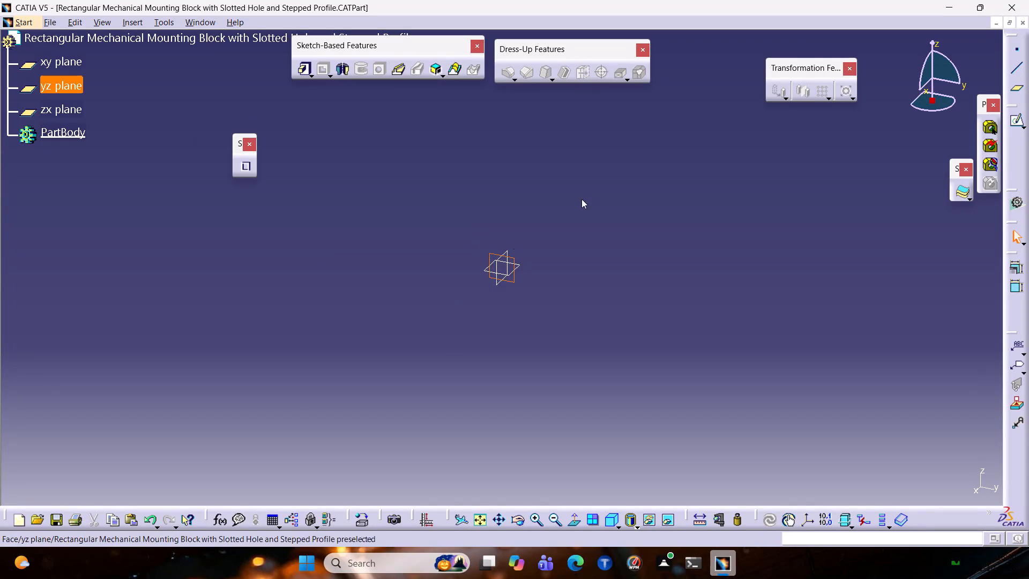
click(1013, 120)
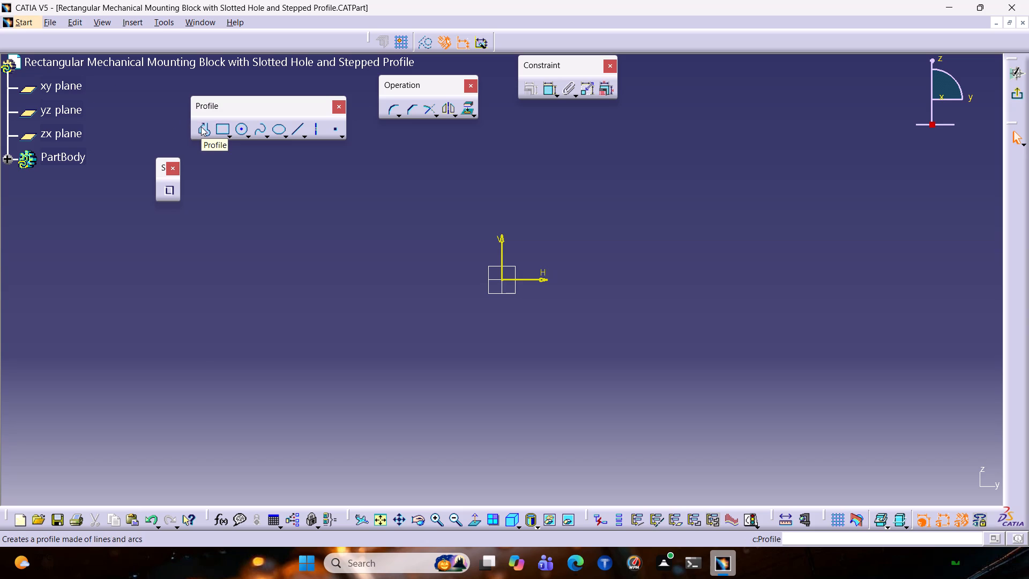
Sketch a 120 mm vertical line extended symmetrically about the origin, and place its length dimension on the negative H side.
click(303, 138)
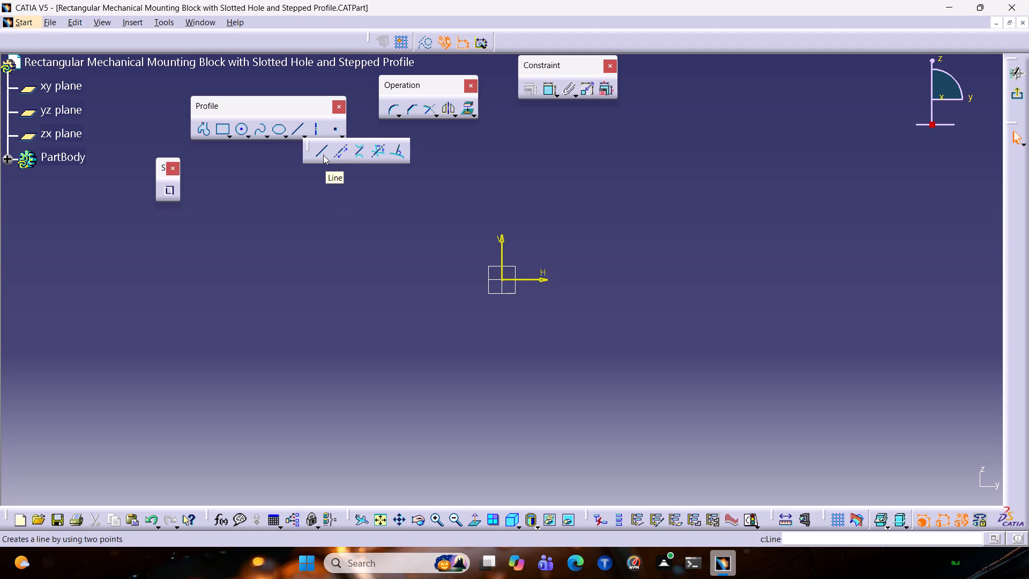
click(323, 154)
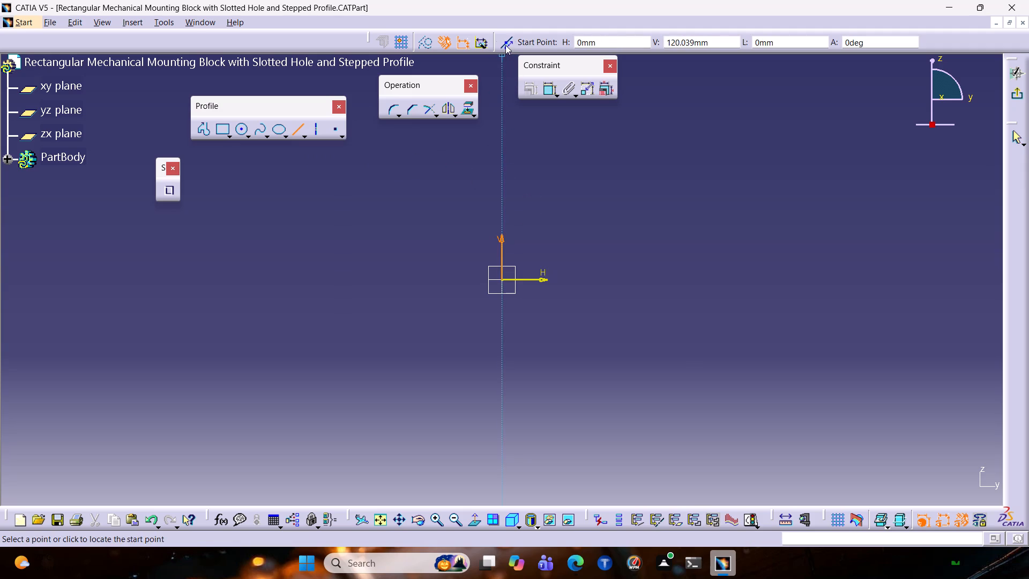
click(505, 44)
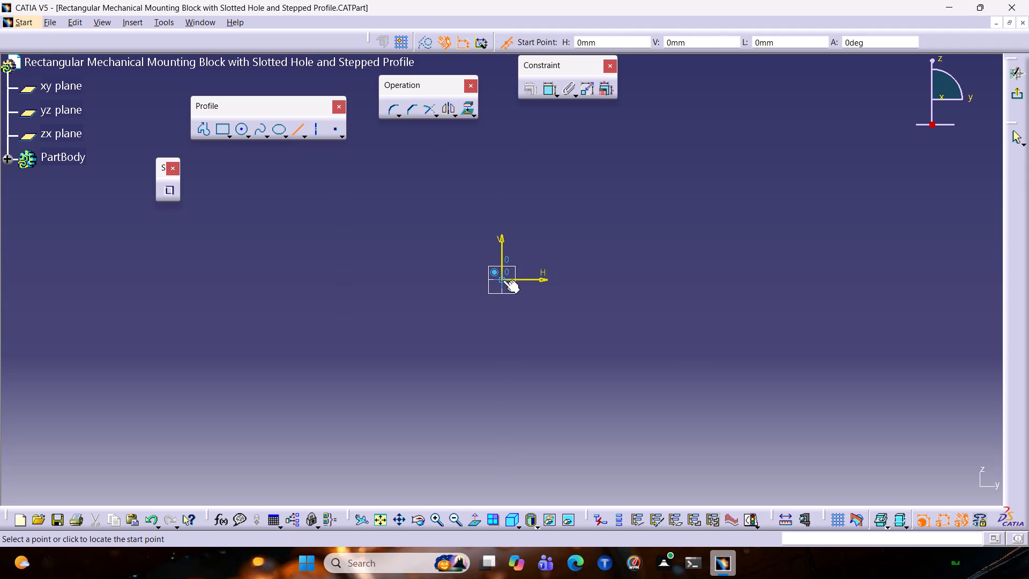
click(503, 279)
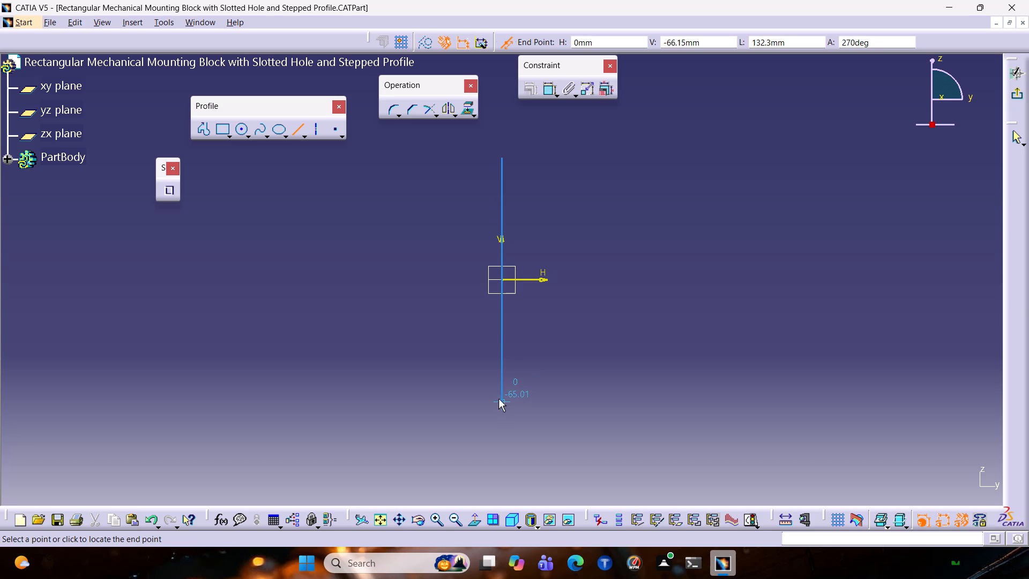
key(Tab)
key(Tab)
key(Tab)
key(Tab)
text(120)
key(Return)
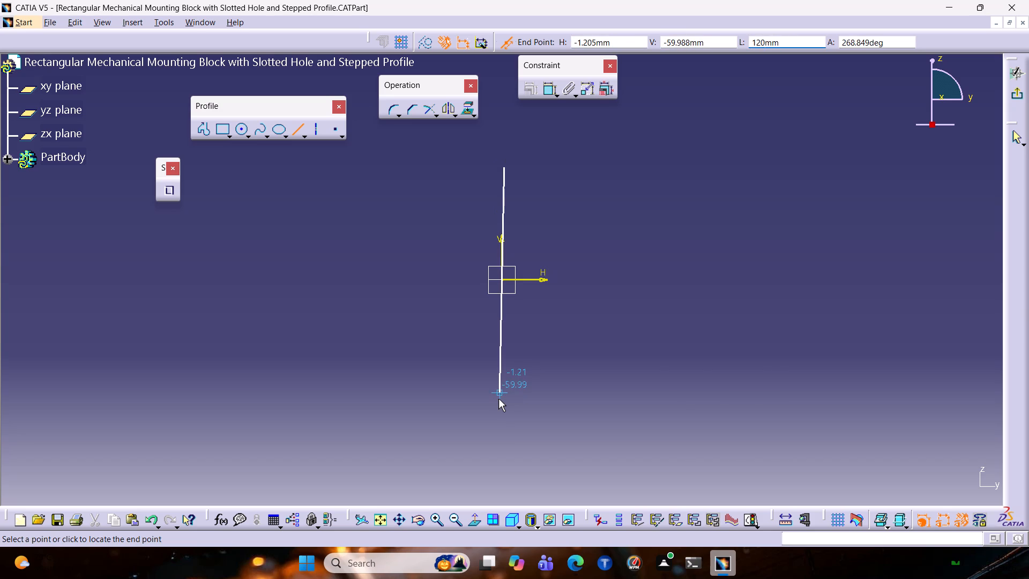
click(504, 397)
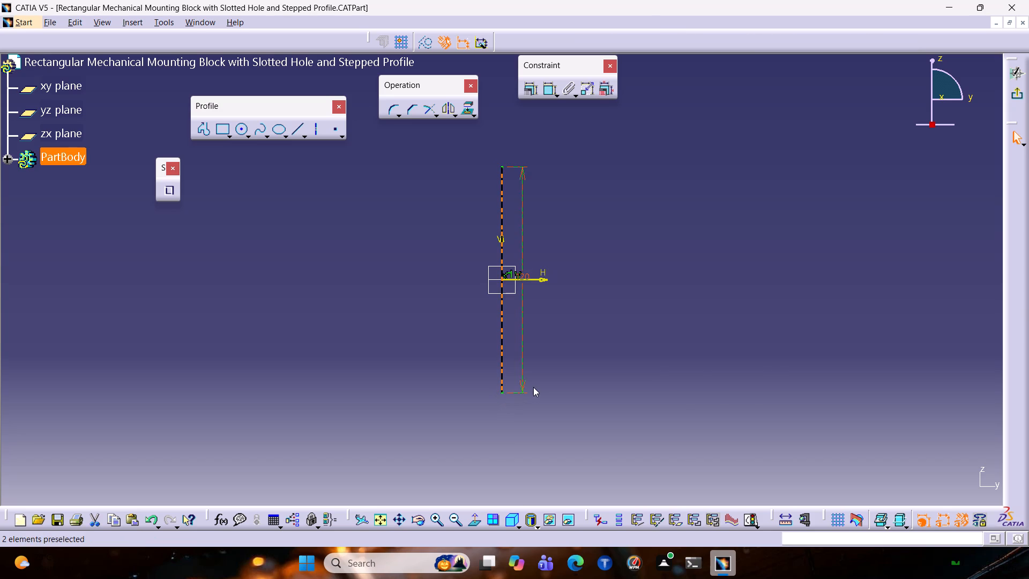
drag(522, 385, 416, 387)
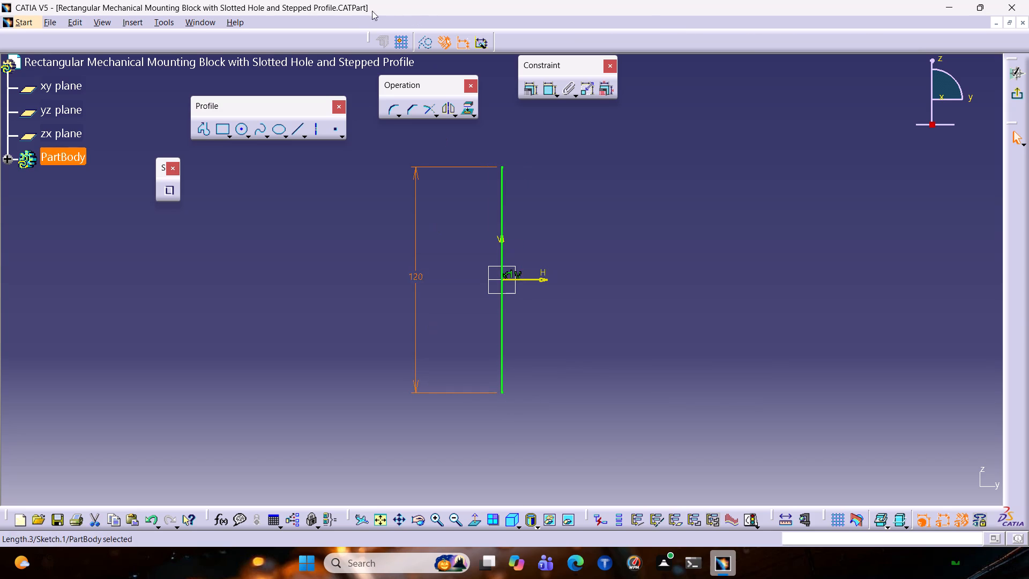
Complete a rectangle on the line's positive H side with a profile 90 mm wide and 120 mm high, ending at the line's lower endpoint.
click(195, 136)
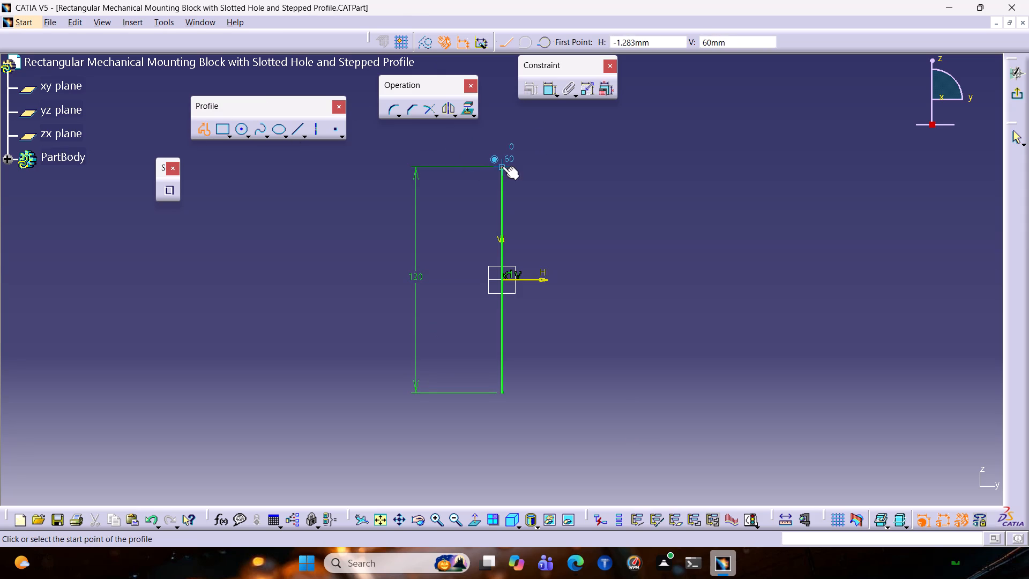
click(503, 166)
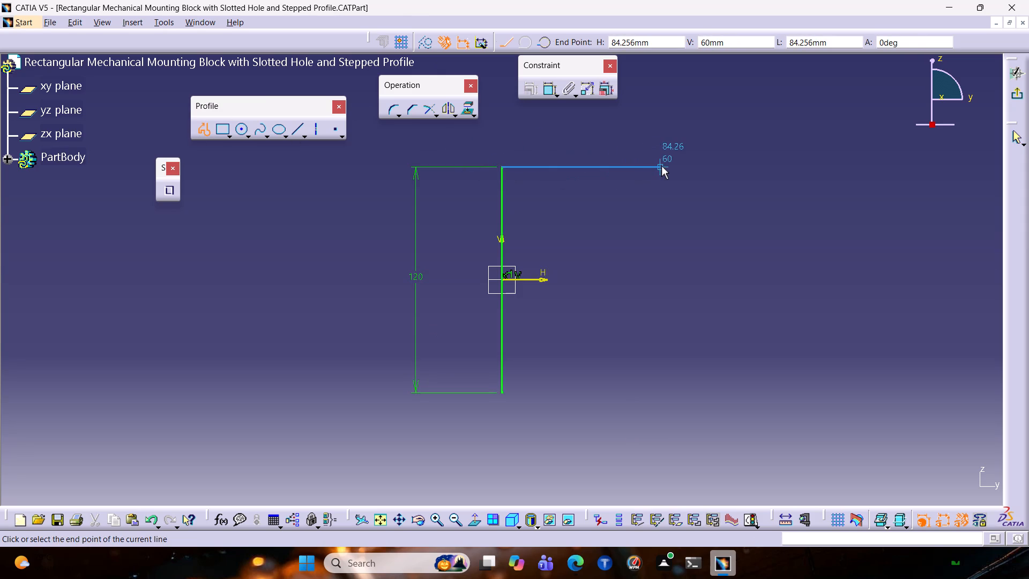
key(Tab)
key(Tab)
key(Tab)
key(Tab)
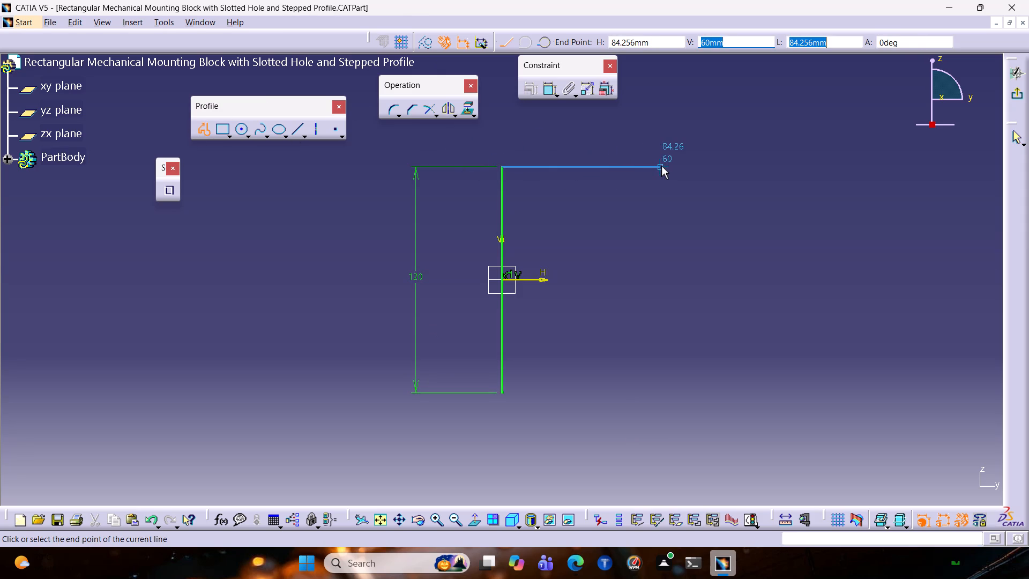
text(90)
key(Return)
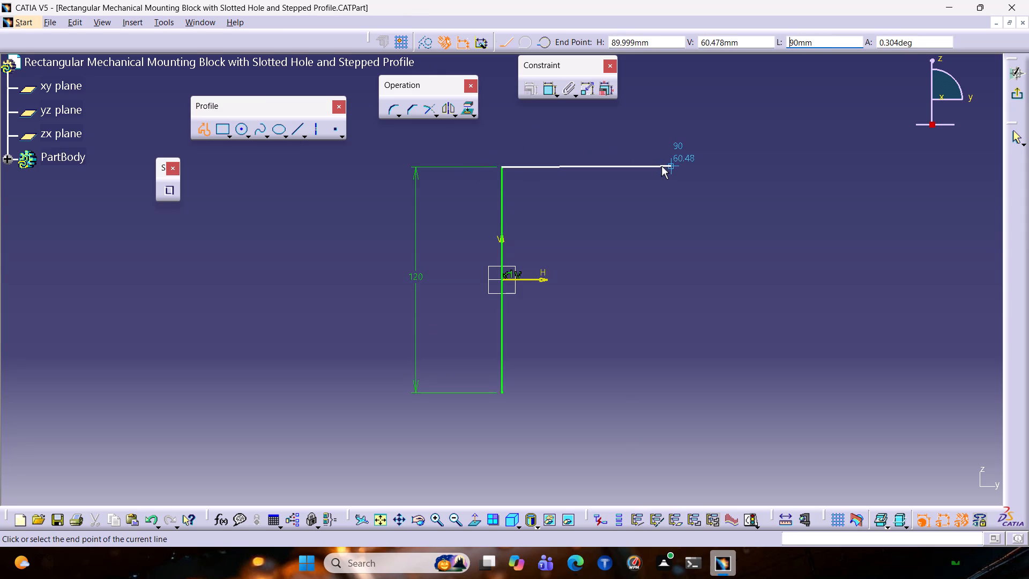
click(671, 167)
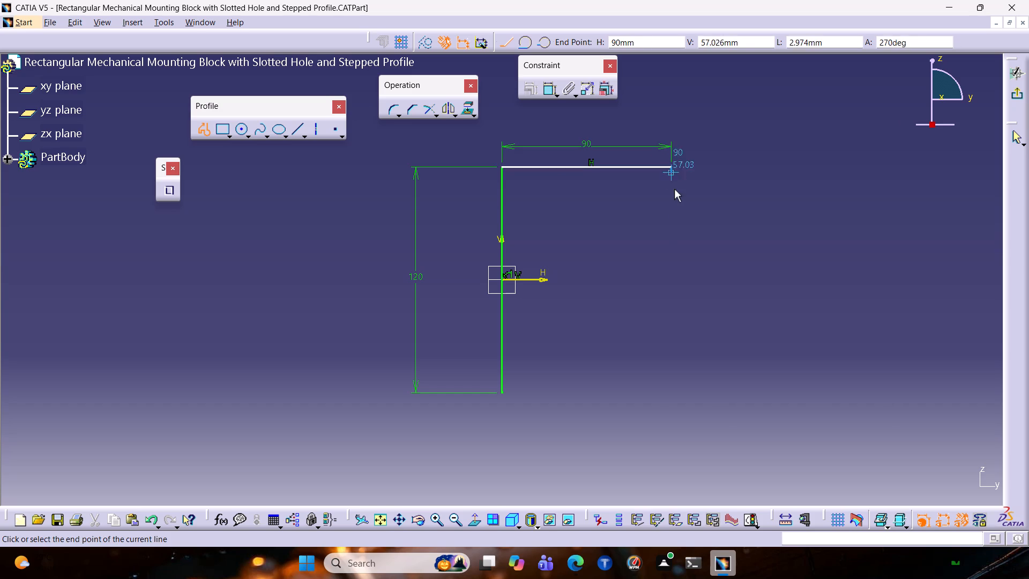
click(672, 393)
click(499, 392)
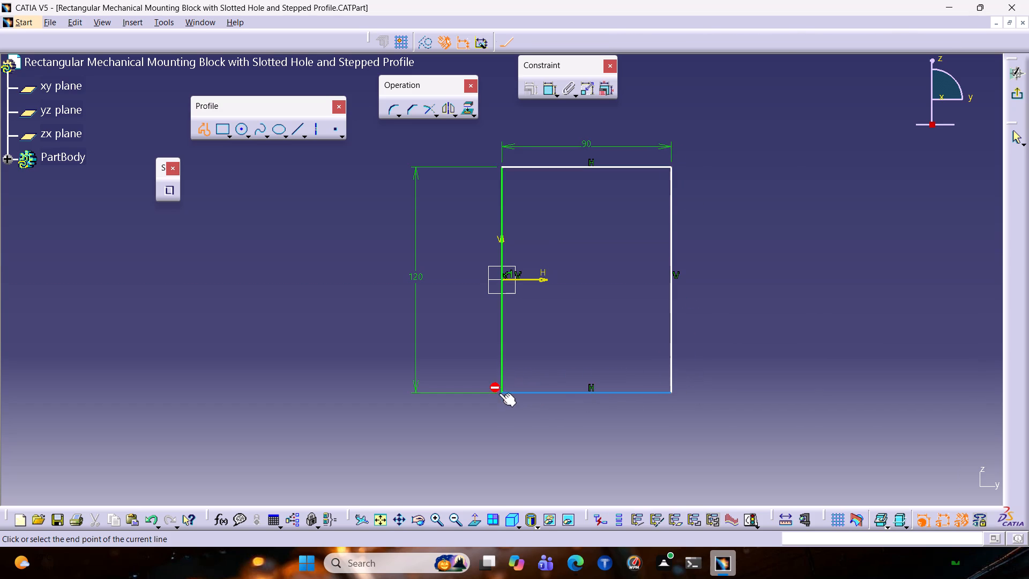
key(Escape)
key(Escape)
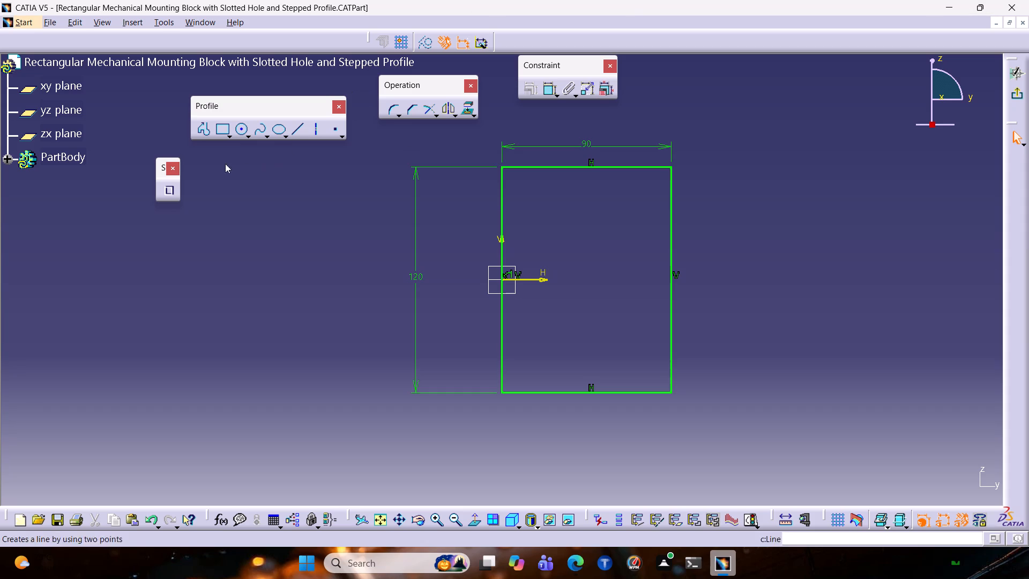
Start a profile on the 120 mm line about 41 mm above the origin with a 70 mm horizontal segment toward negative H.
click(198, 135)
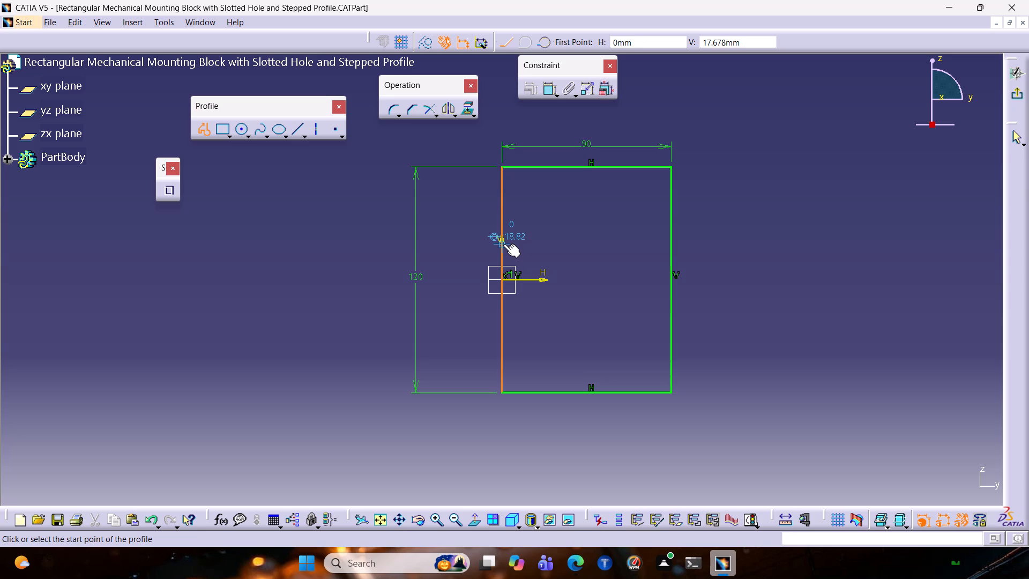
click(502, 202)
key(Tab)
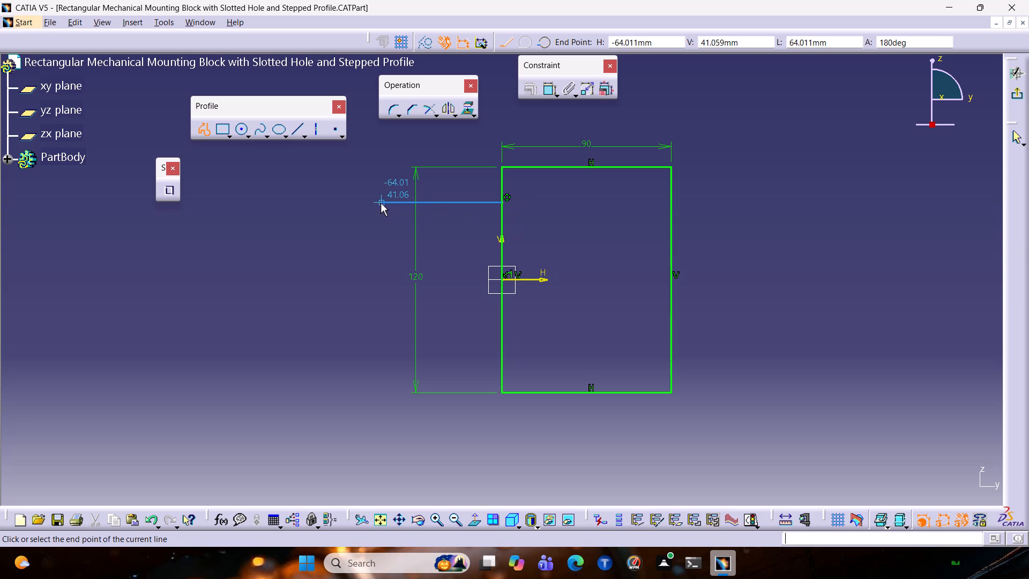
key(Tab)
key(Tab)
key(Tab)
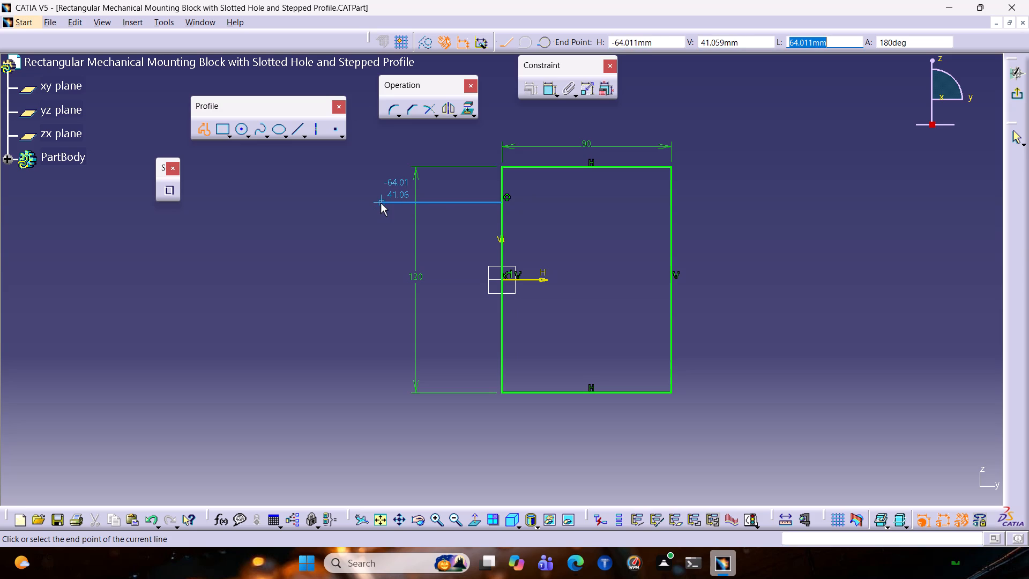
text(70)
key(Return)
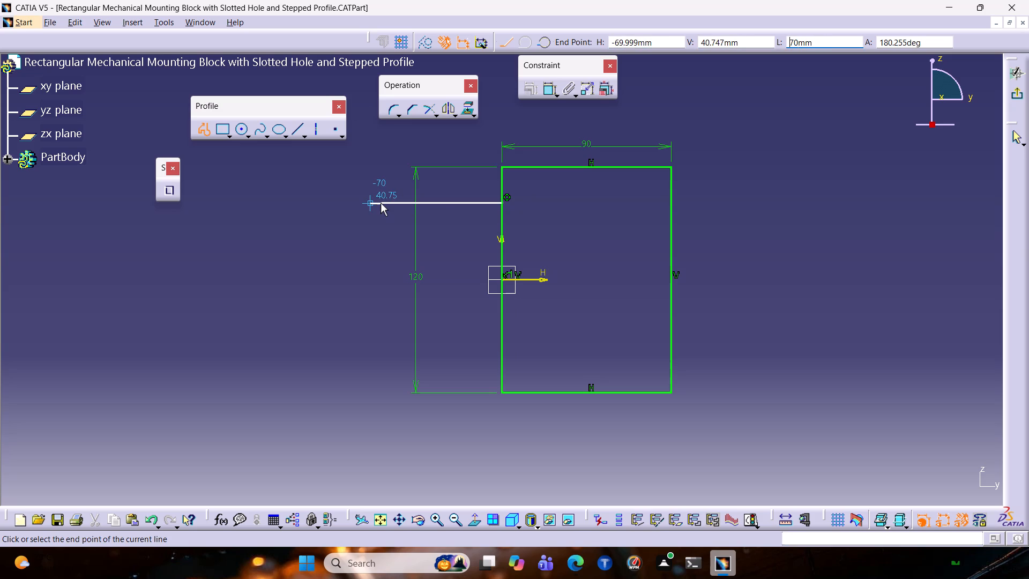
click(370, 203)
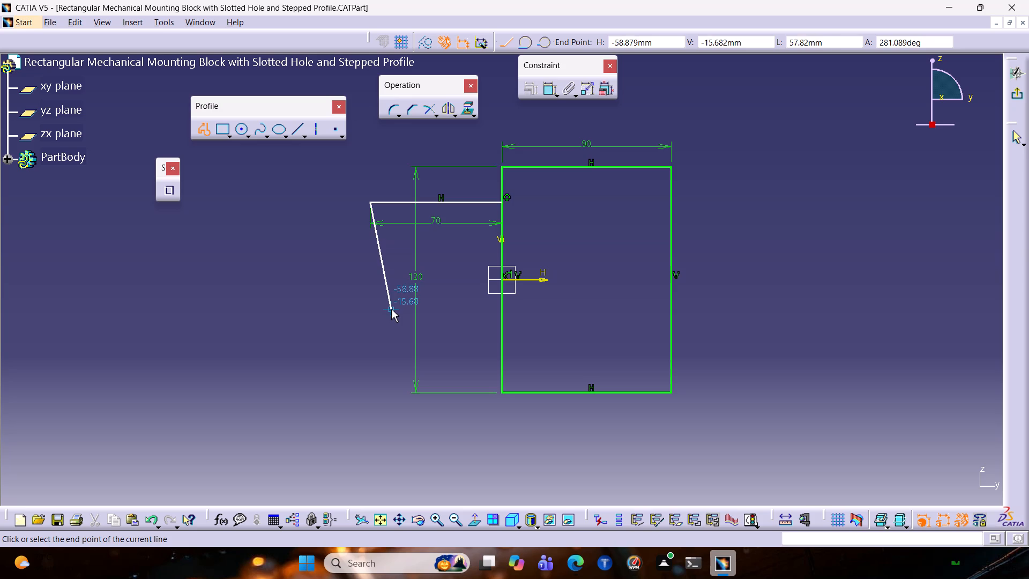
Continue the profile with an 80 mm vertical segment downward and a horizontal segment back onto the 120 mm line.
key(Tab)
key(Tab)
key(Tab)
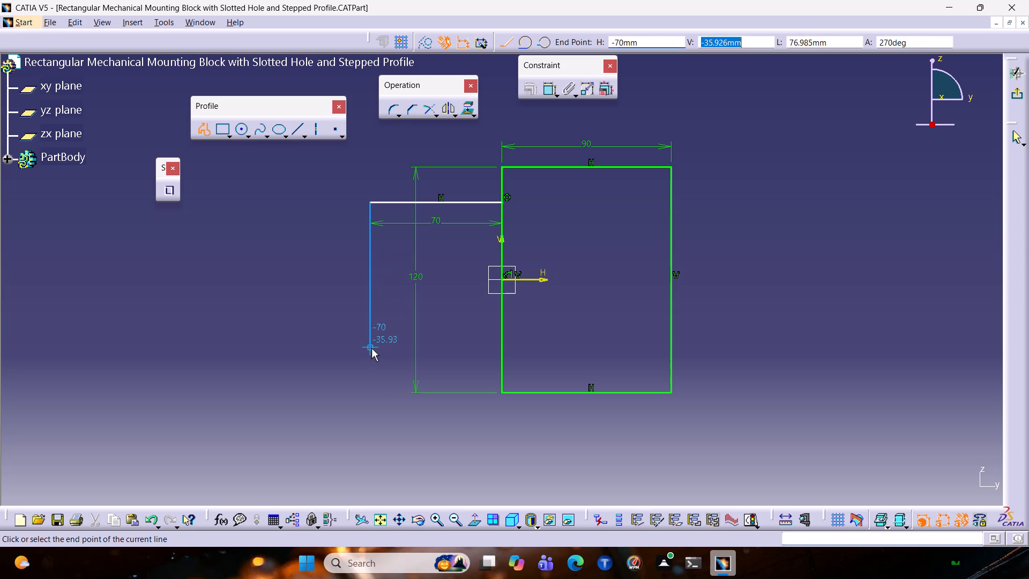
key(Tab)
text(80)
key(Return)
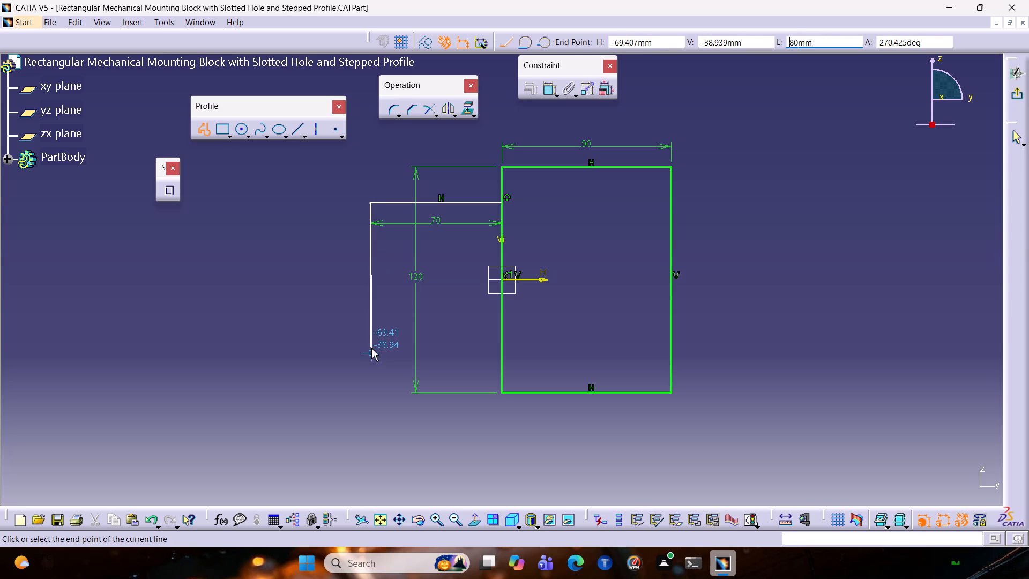
click(369, 357)
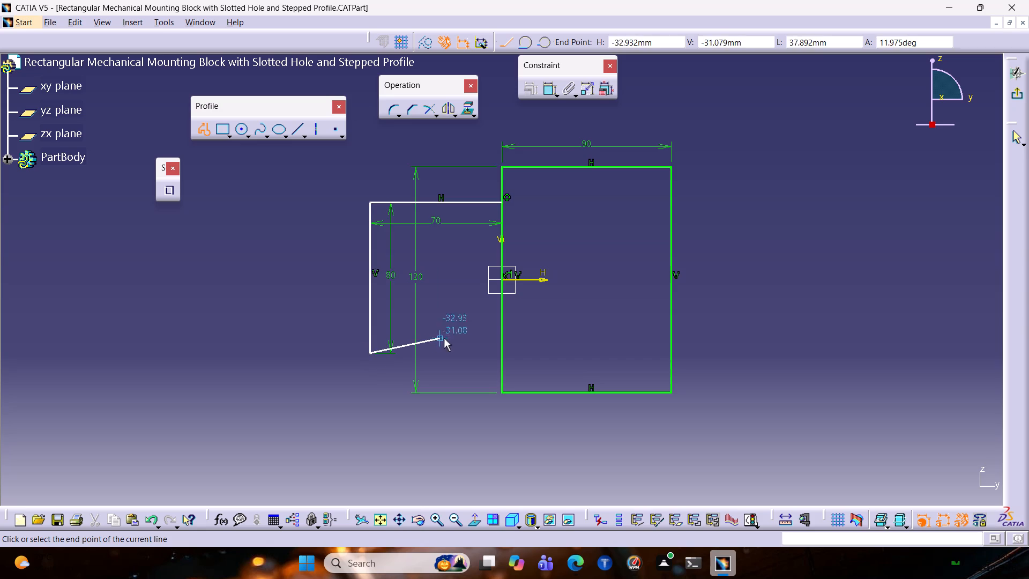
click(502, 351)
key(Escape)
key(Escape)
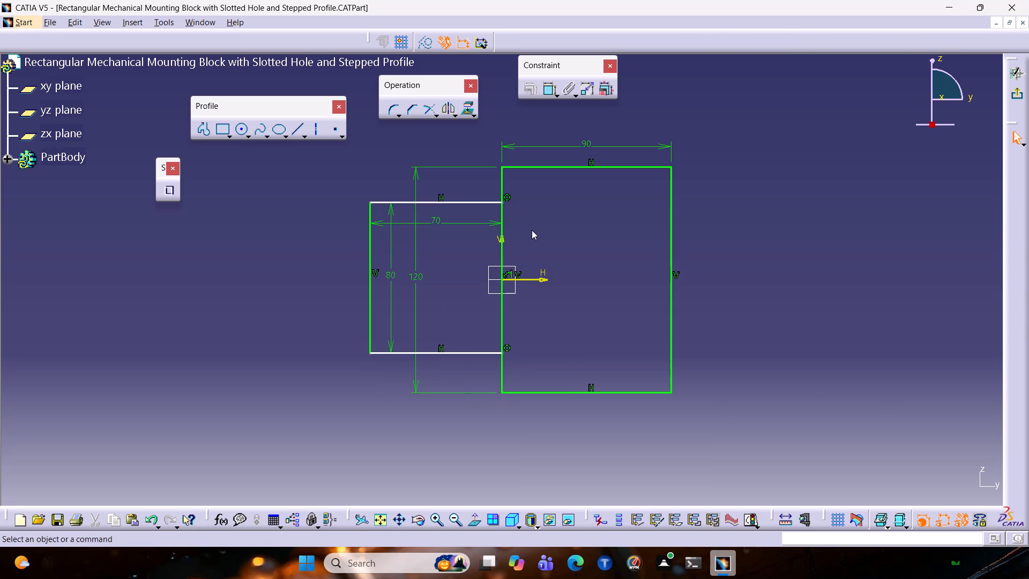
Dimension the vertical offset between the smaller rectangle's lower corner and the 120 mm line's lower endpoint, and set it to 20 mm.
click(547, 93)
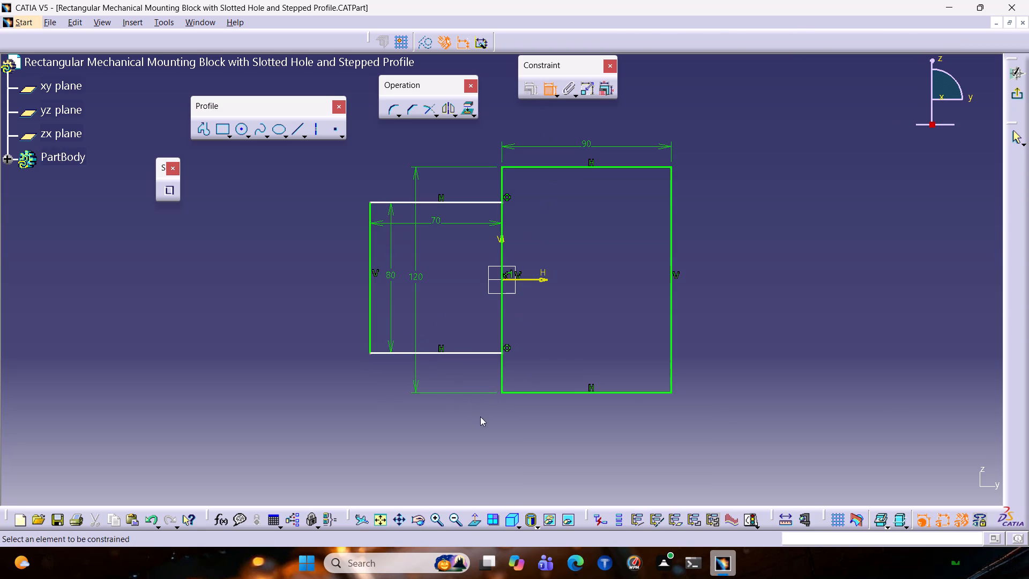
click(500, 393)
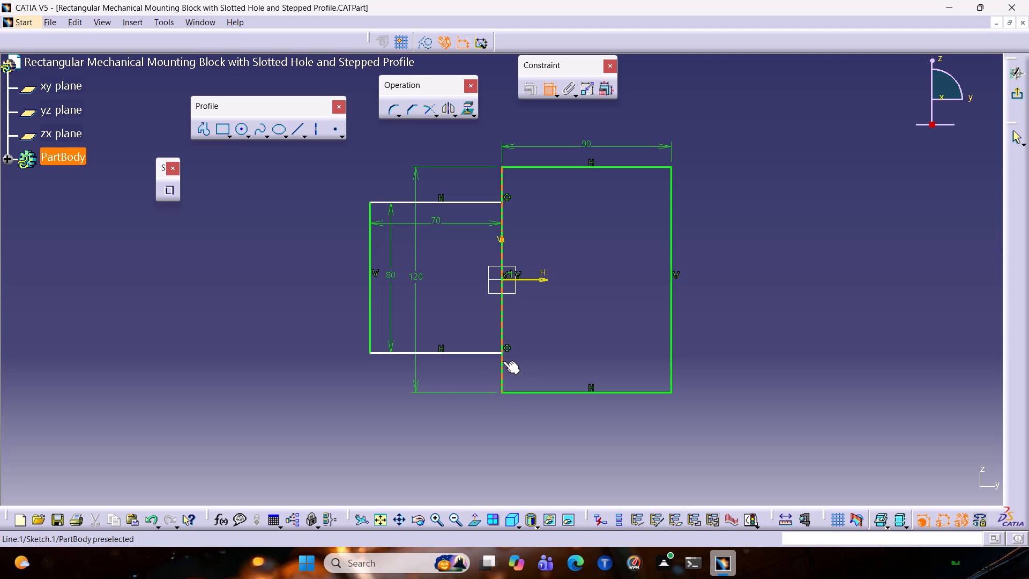
click(502, 352)
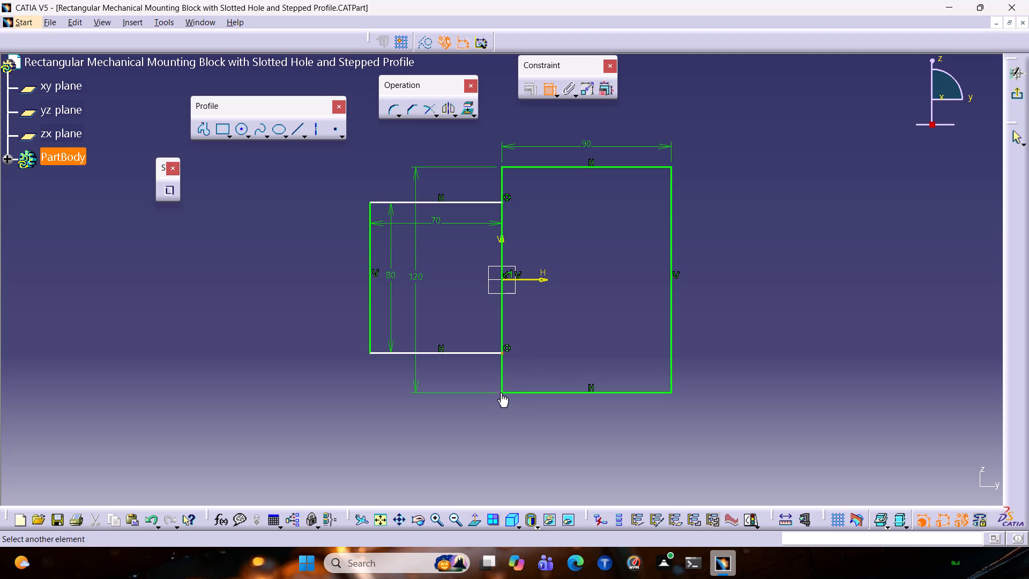
click(502, 391)
click(335, 403)
double_click(337, 401)
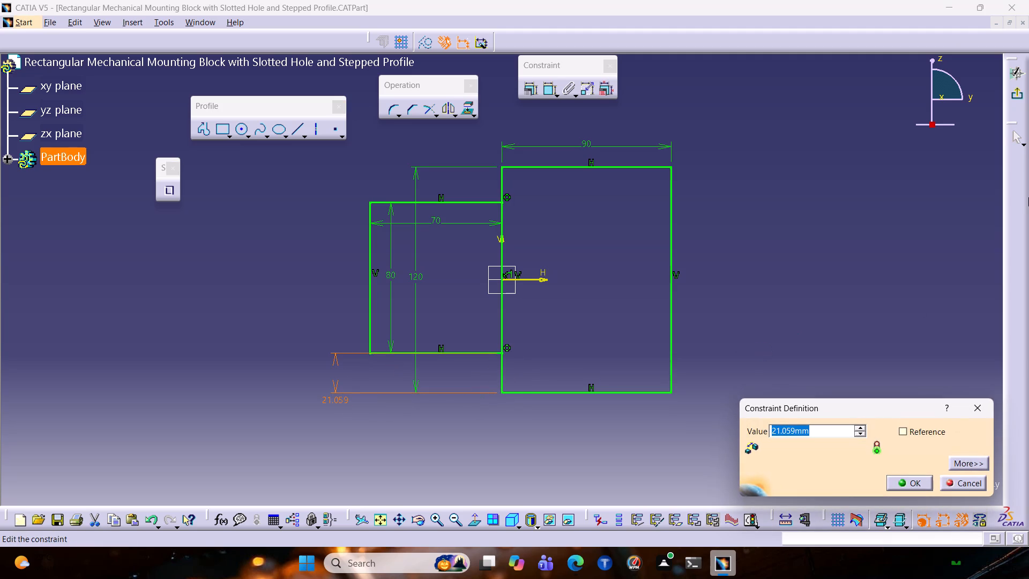
text(20)
key(Return)
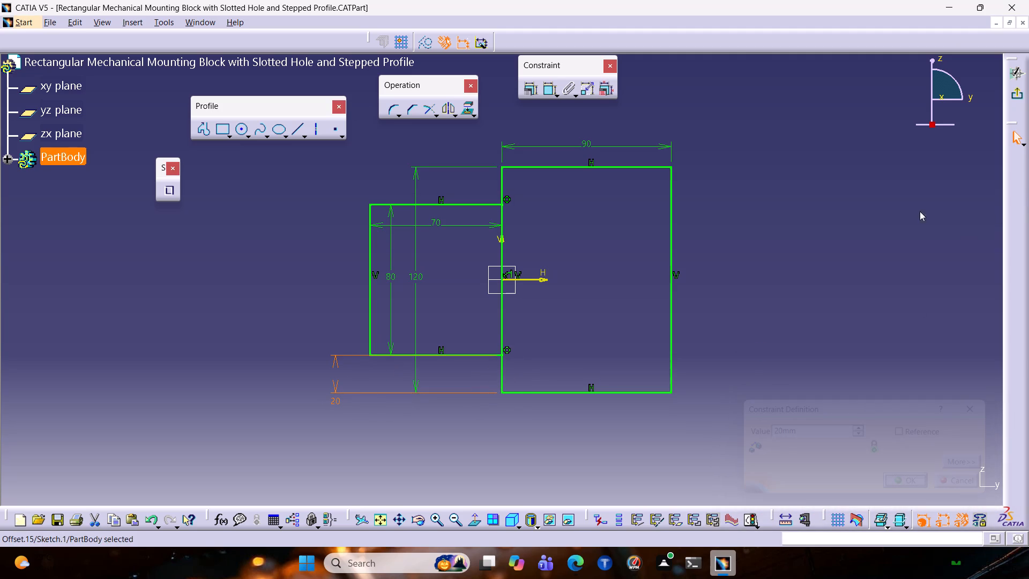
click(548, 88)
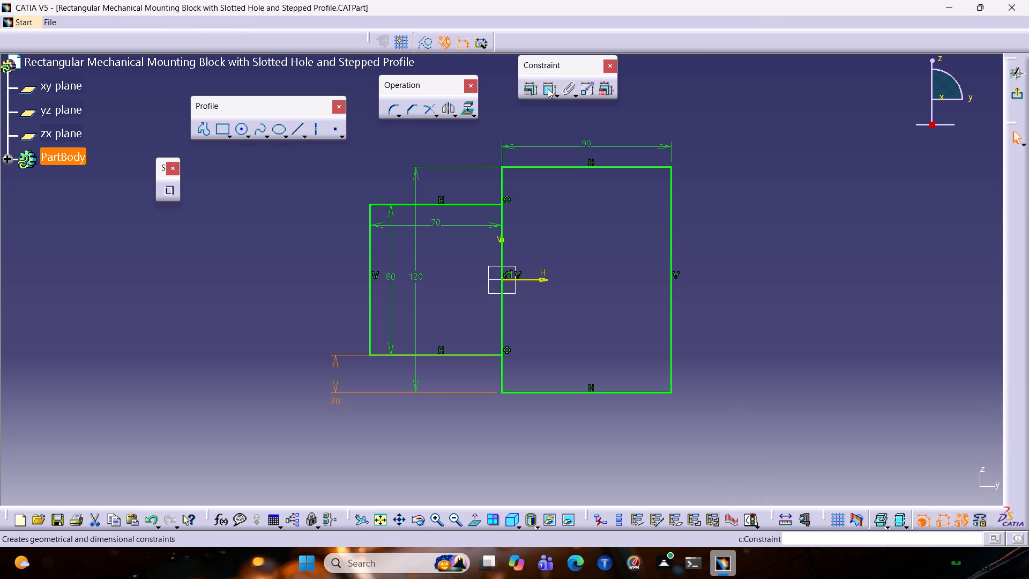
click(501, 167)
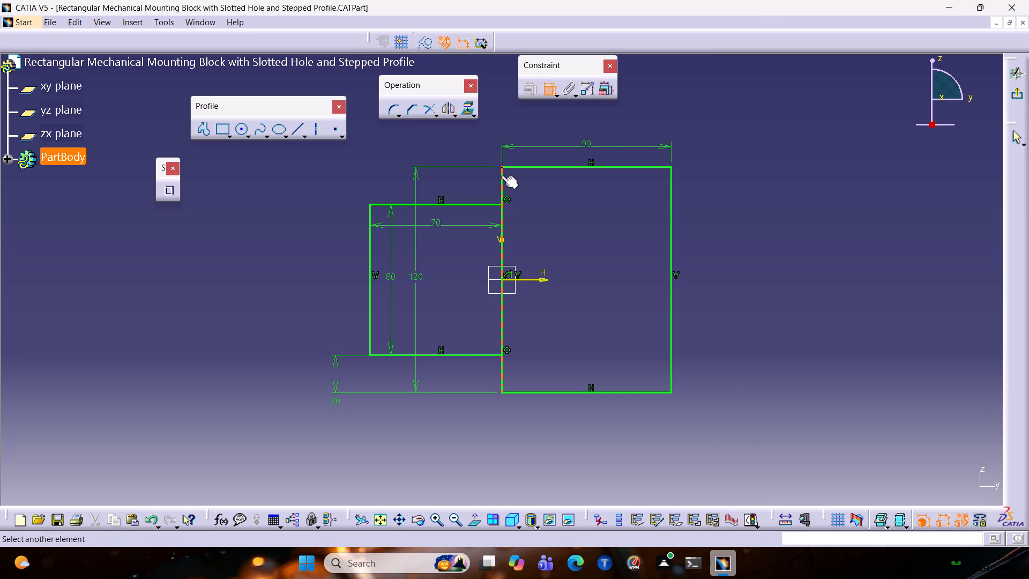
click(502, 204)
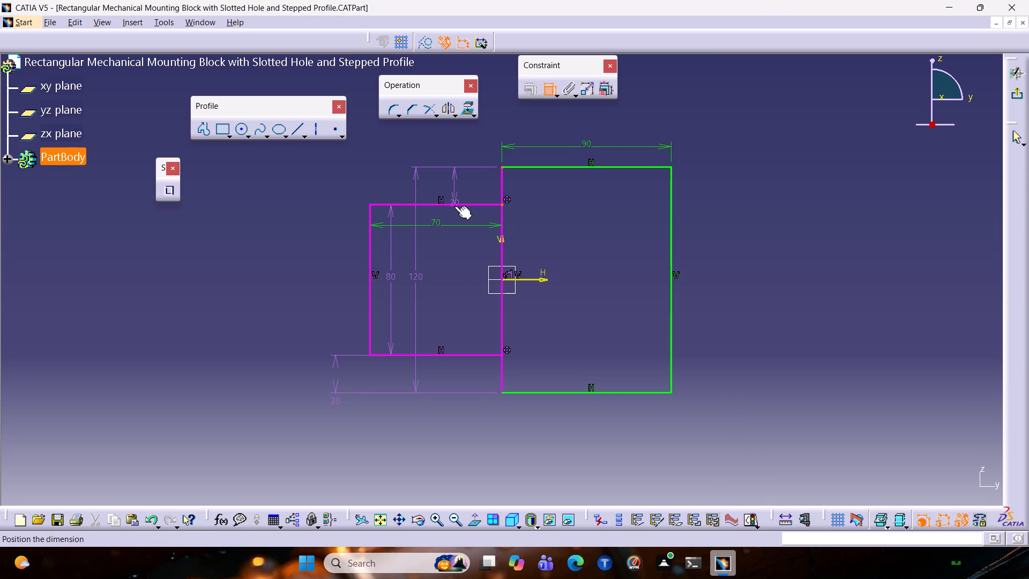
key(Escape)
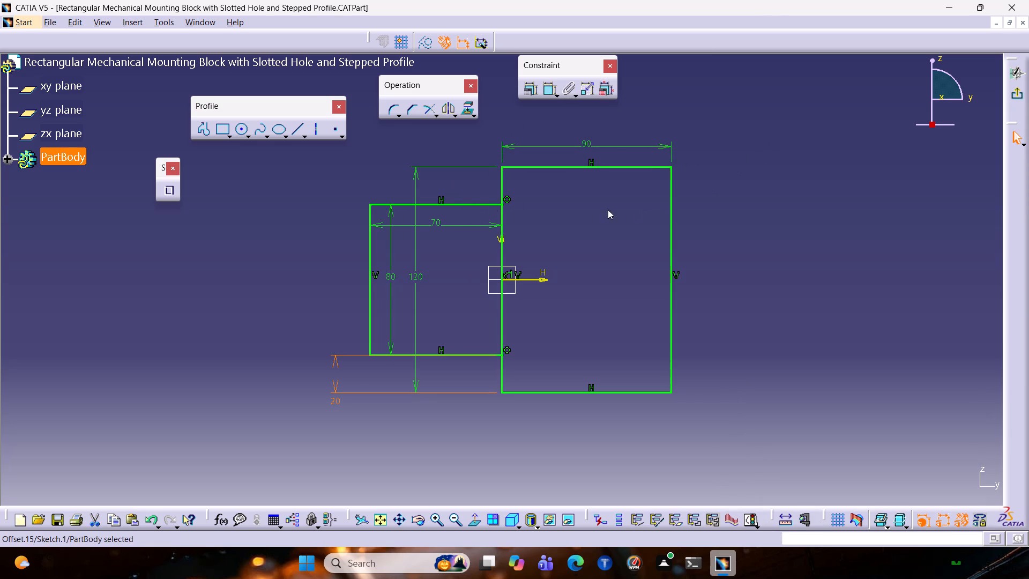
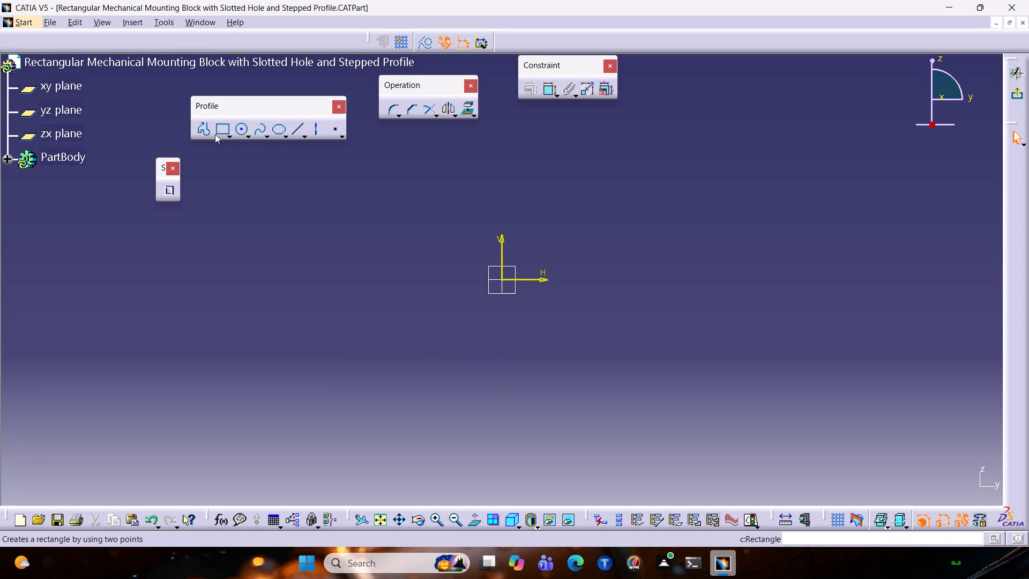
Draw a 120 mm vertical line centred on the origin along the V axis, placing its length dimension on the negative H side.
click(294, 127)
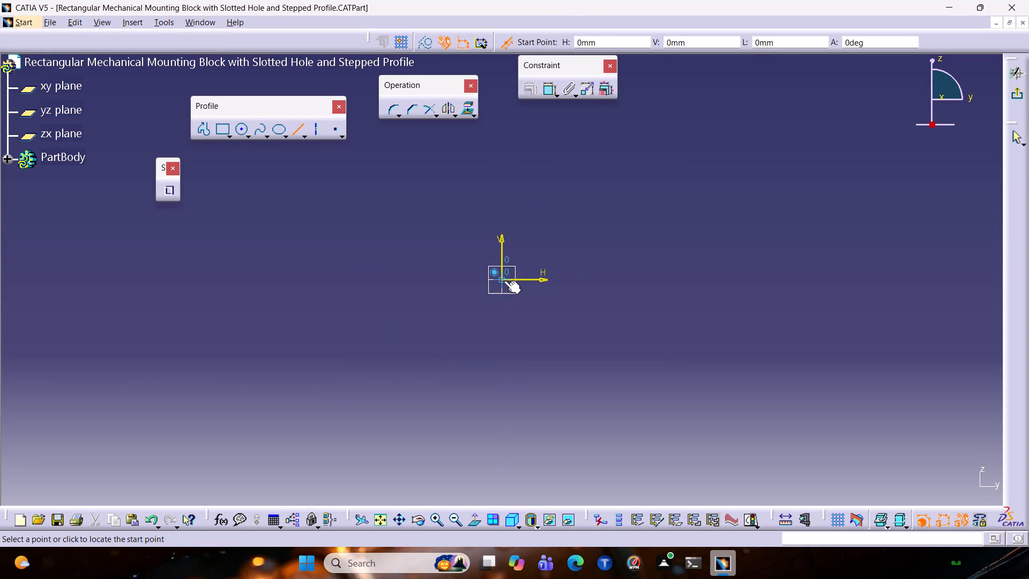
click(504, 279)
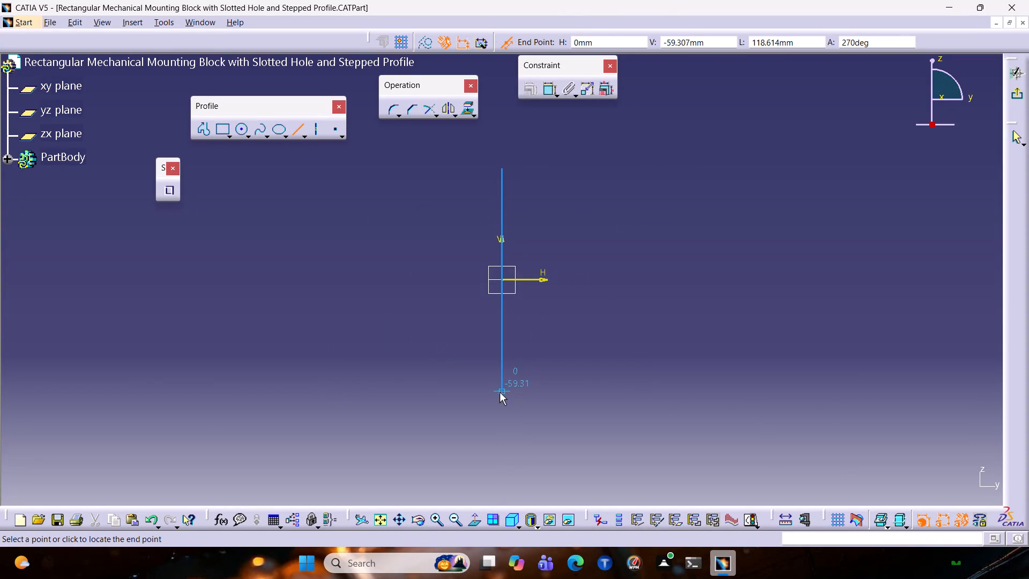
key(Tab)
key(Tab)
key(Tab)
key(Tab)
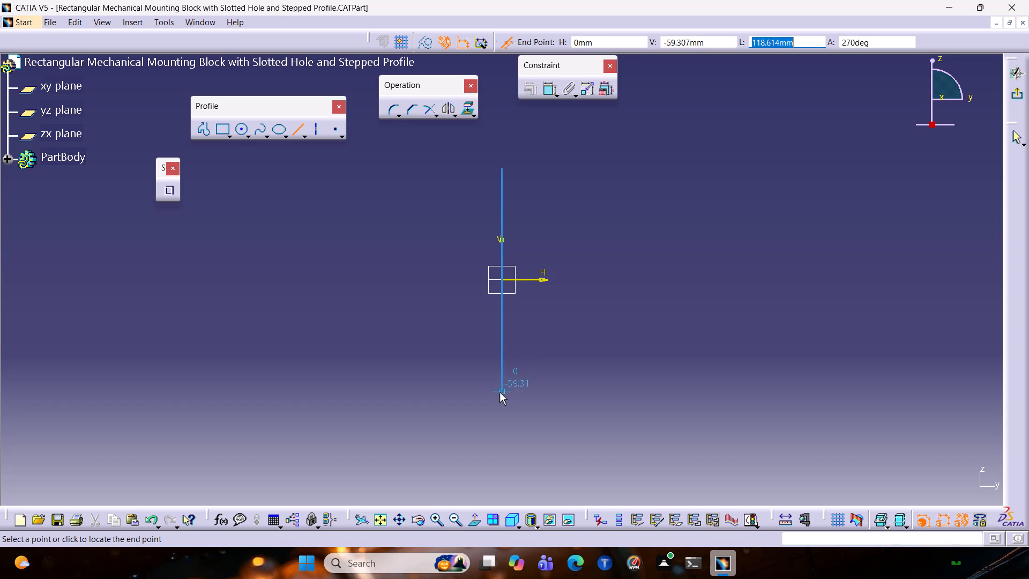
text(120)
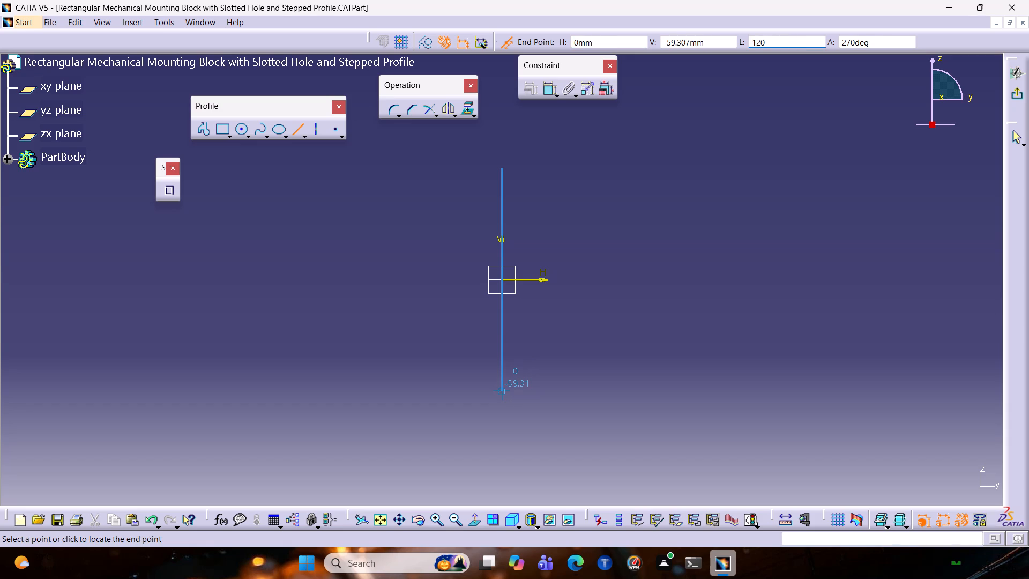
key(Return)
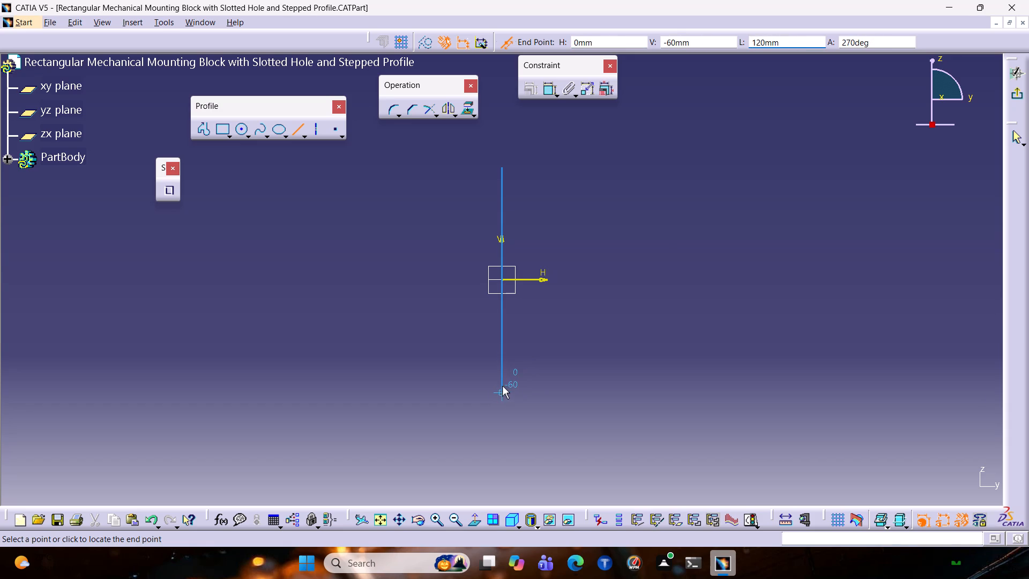
click(502, 386)
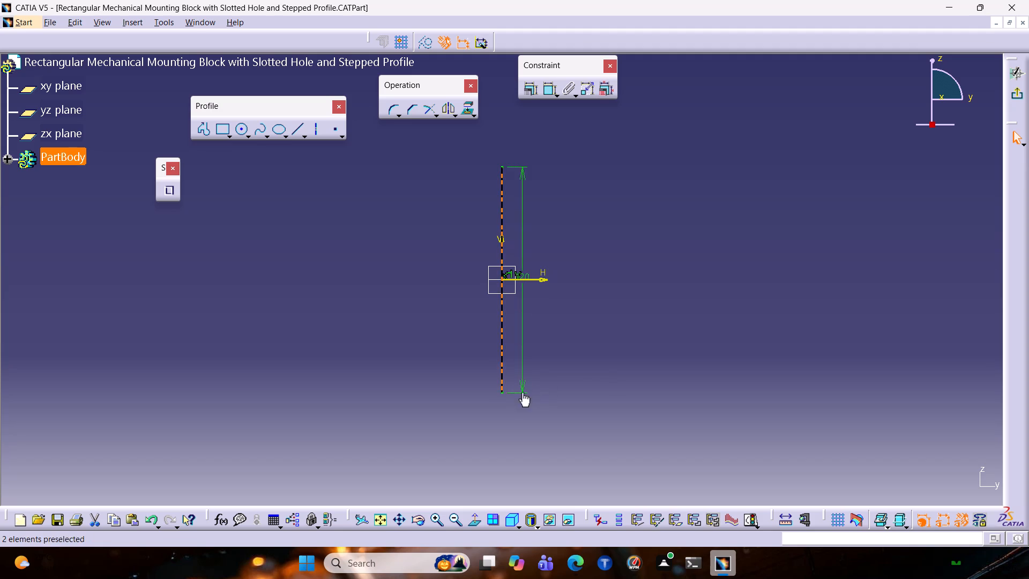
drag(521, 385, 217, 372)
Complete a rectangle on the line's positive H side with a profile 90 mm wide and 120 mm high, ending at the line's lower endpoint.
click(204, 132)
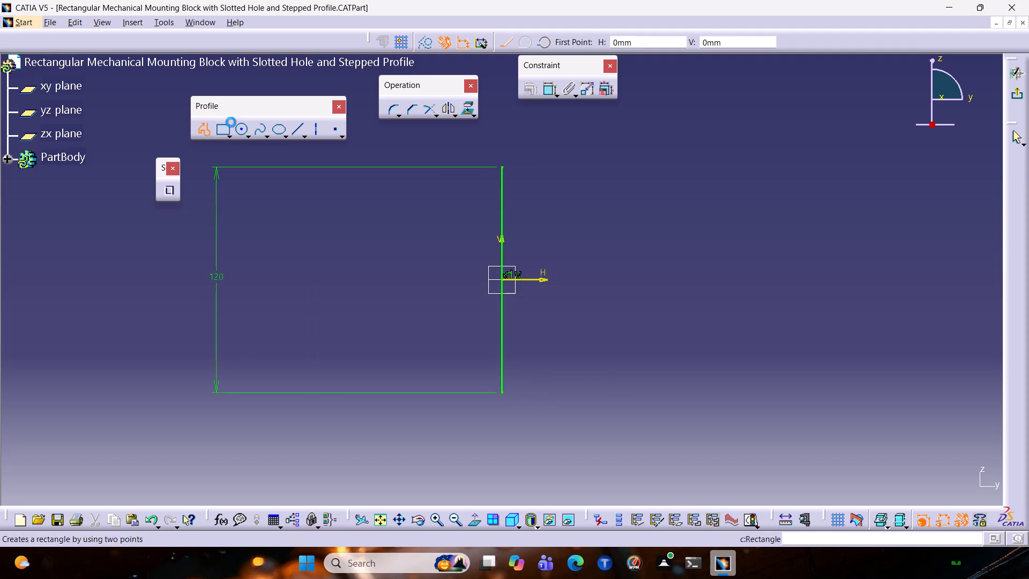
click(504, 166)
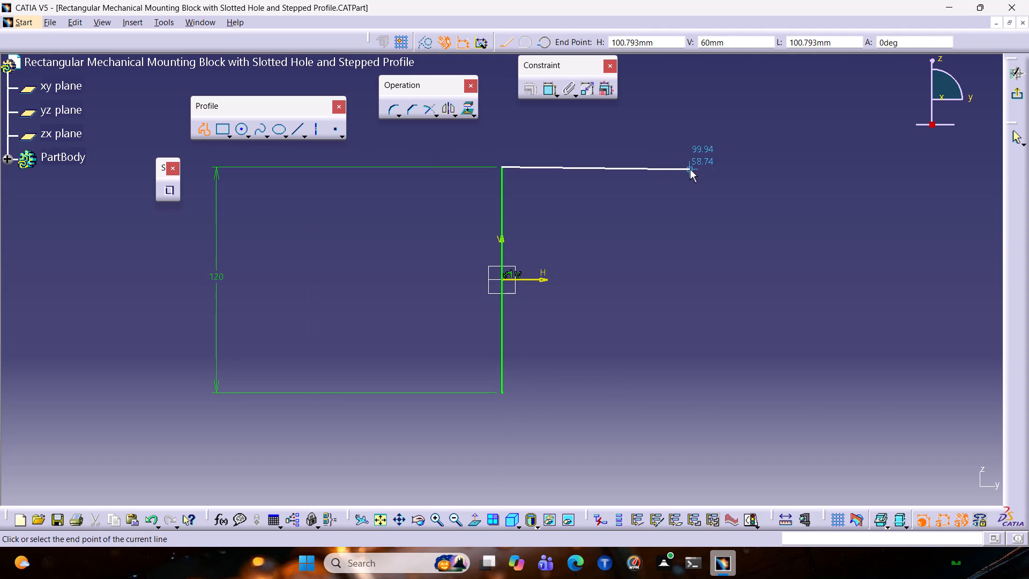
key(Tab)
key(Tab)
key(Tab)
key(Tab)
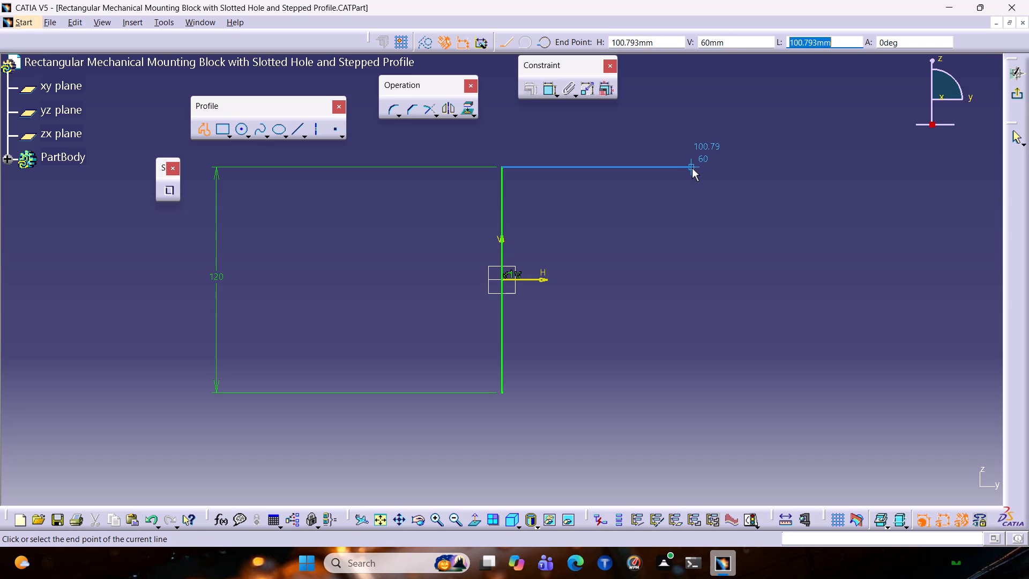
text(90)
key(Return)
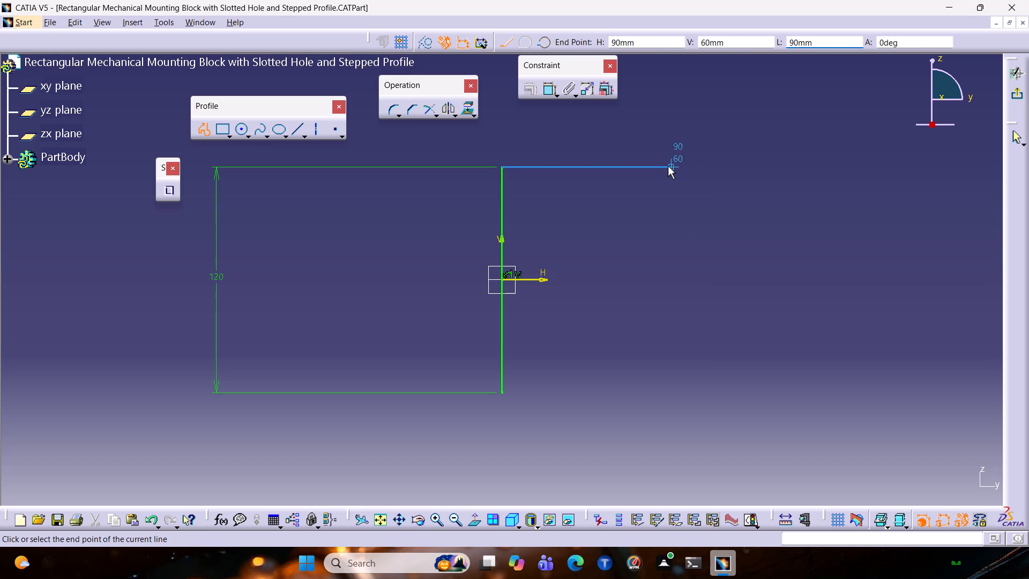
click(668, 166)
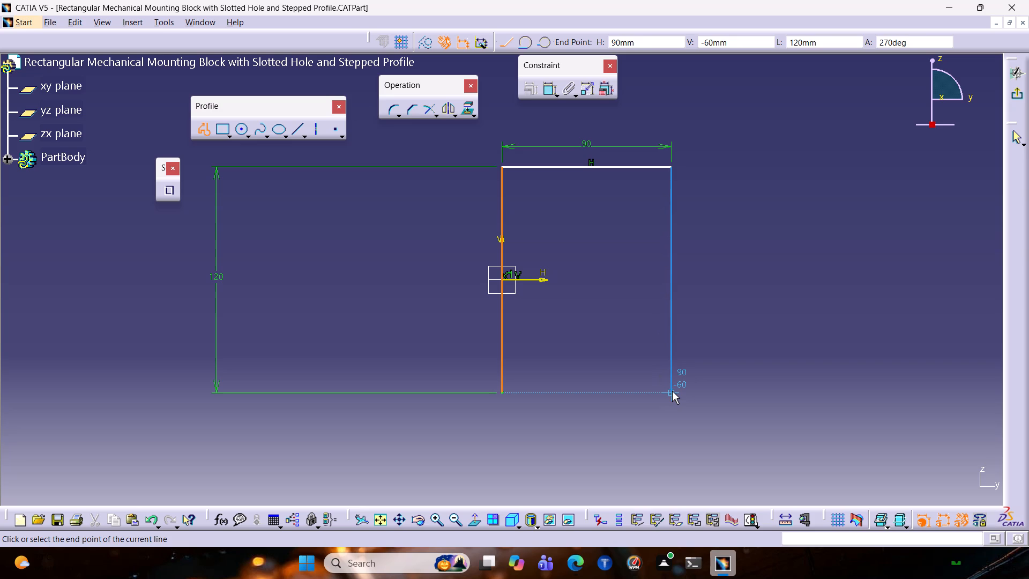
click(672, 391)
click(503, 394)
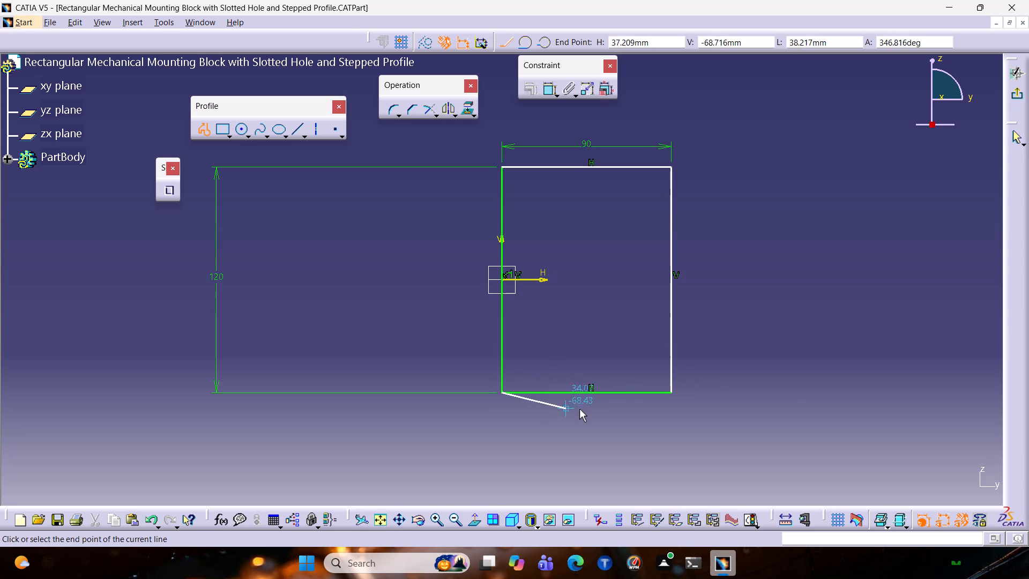
key(Escape)
key(Escape)
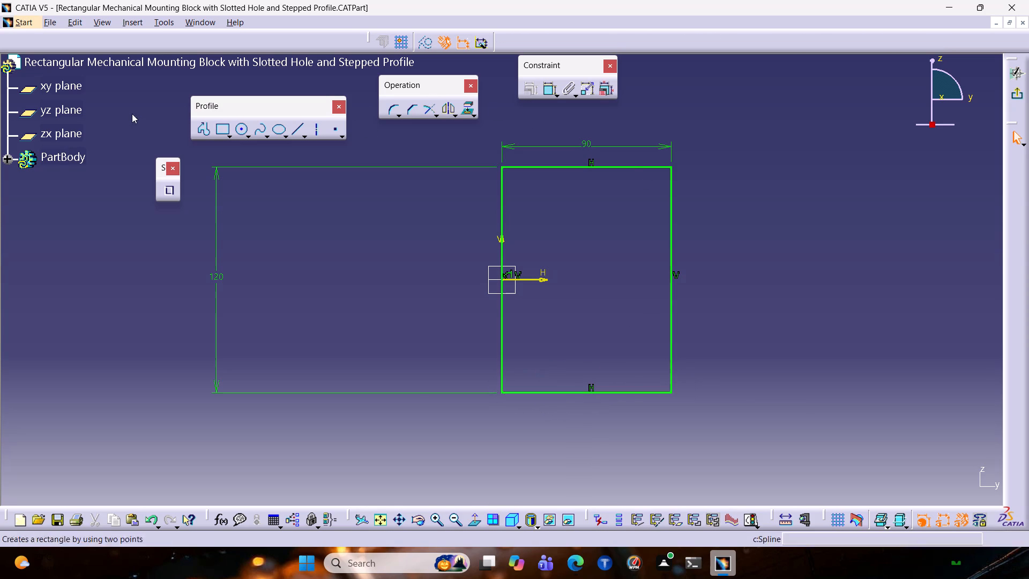
Sketch a three-sided rectangular profile about 69 mm wide and 74 mm high on the 120 mm line's negative H side.
click(204, 131)
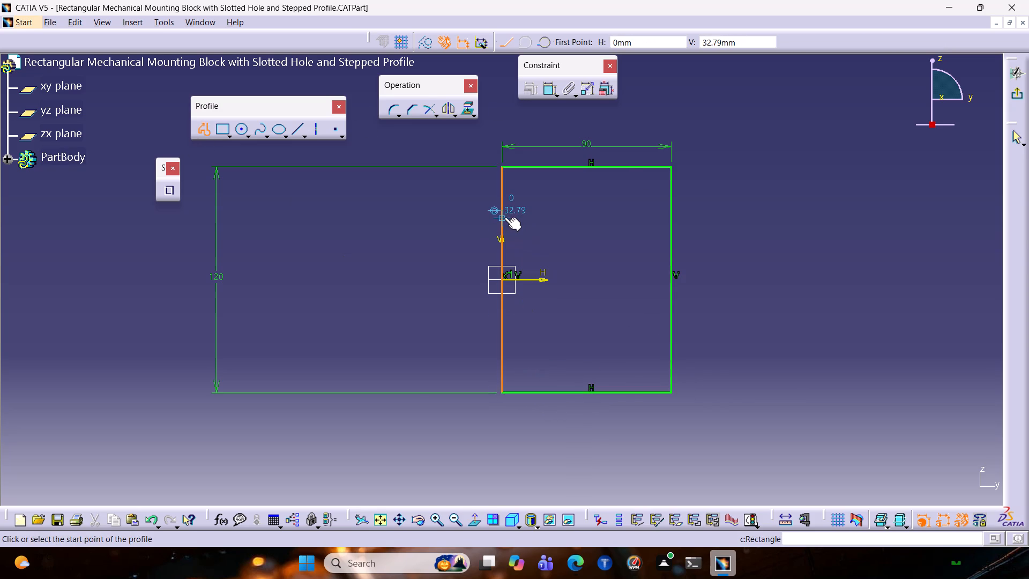
click(502, 209)
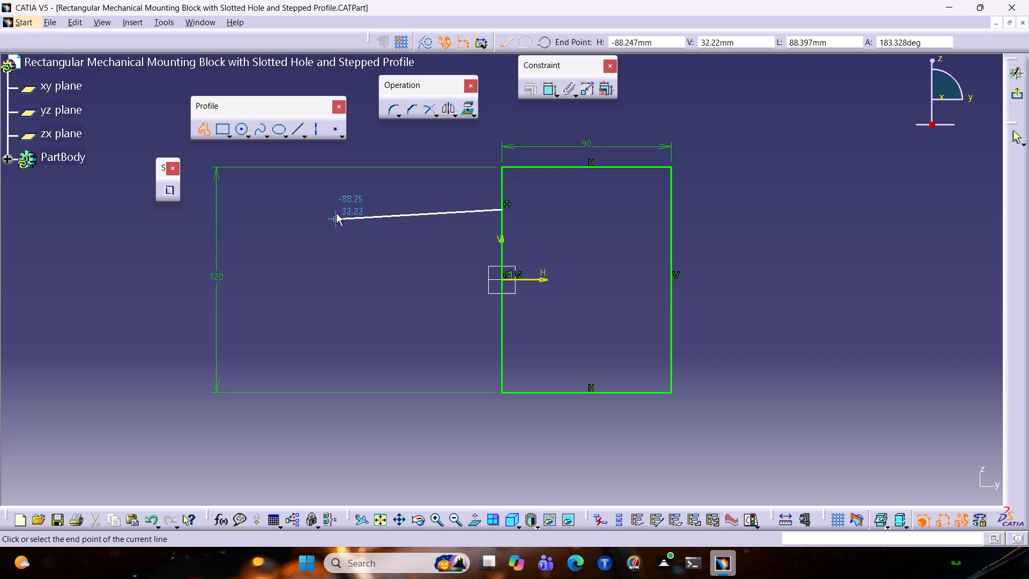
click(371, 212)
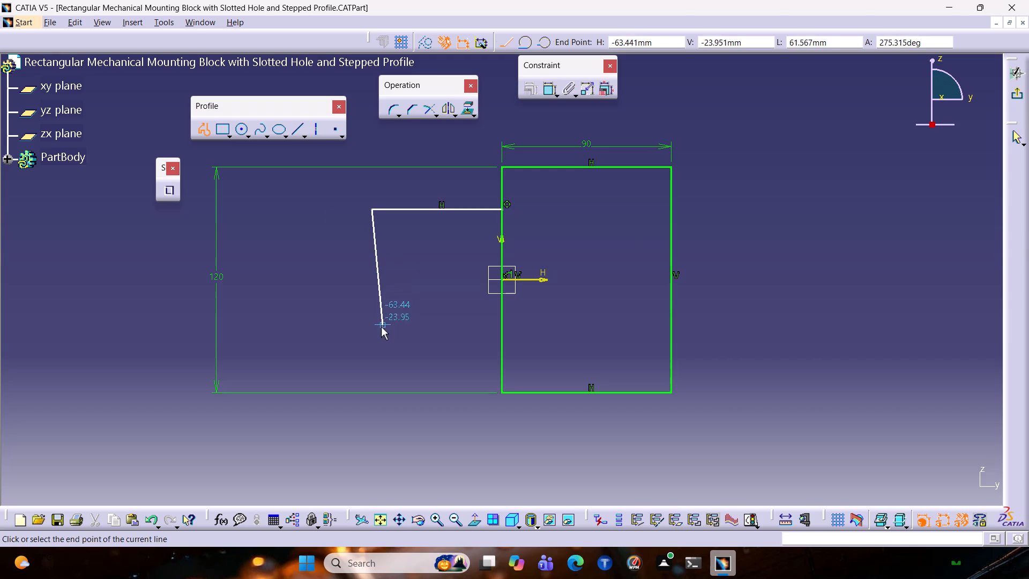
click(370, 349)
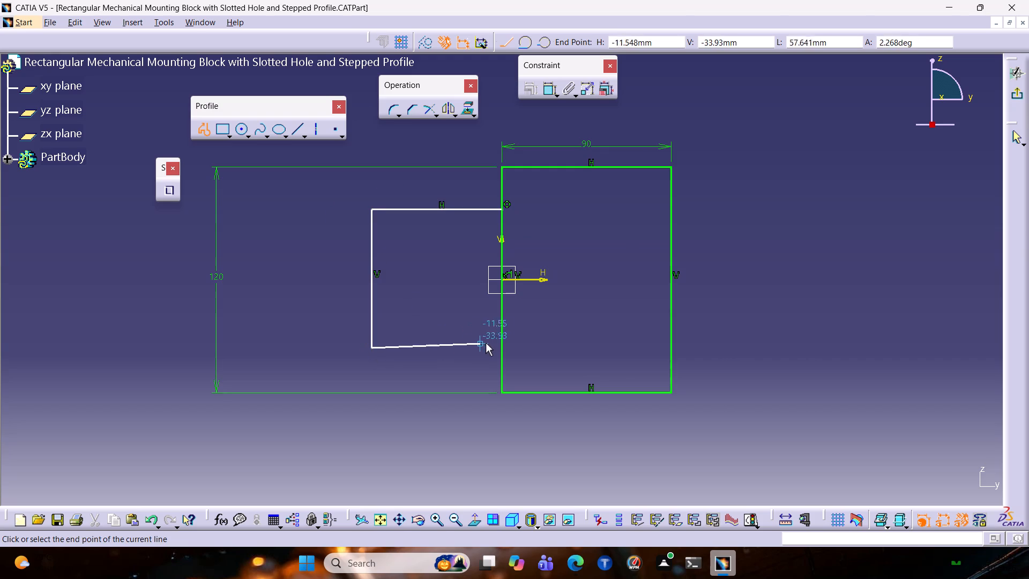
click(501, 348)
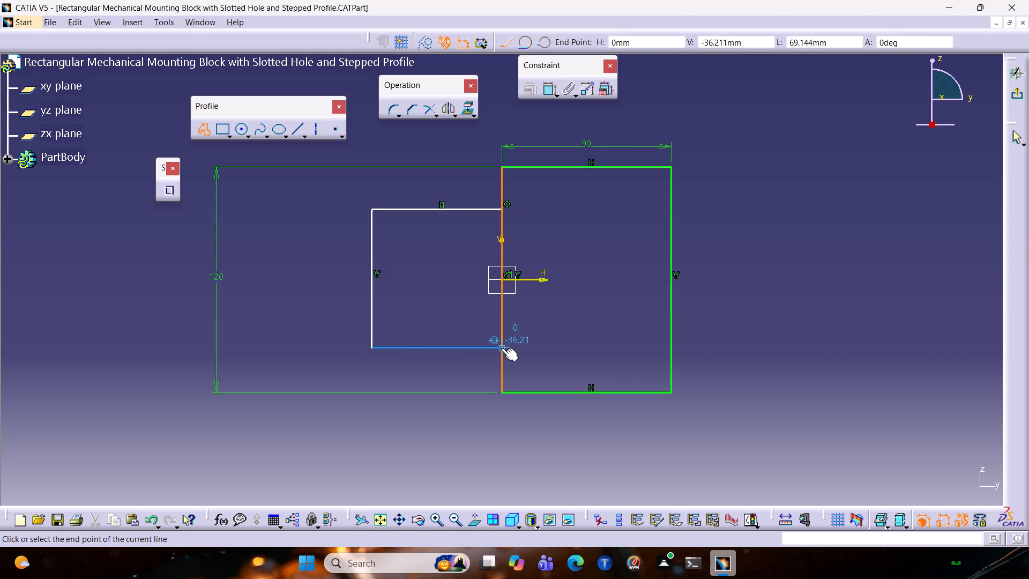
key(Escape)
key(Escape)
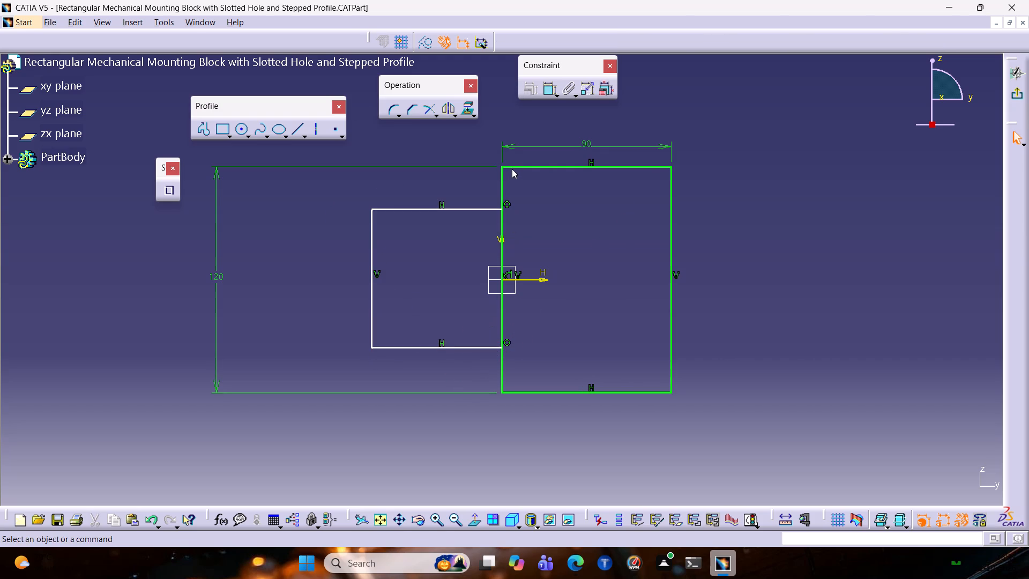
Dimension the vertical offset between the 120 mm line's upper endpoint and the smaller rectangle's upper edge, and set it to 20 mm.
click(546, 92)
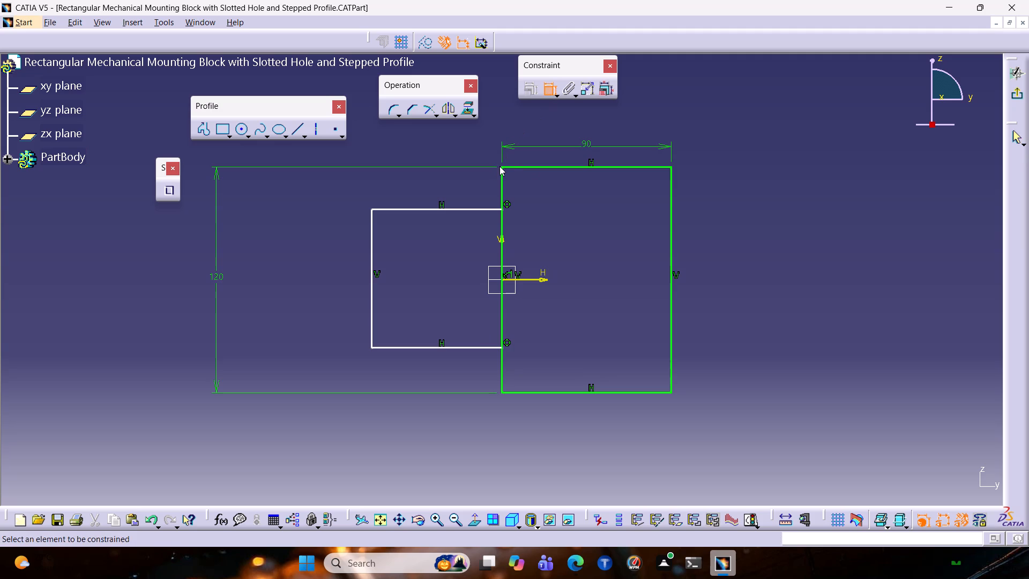
click(501, 166)
click(502, 209)
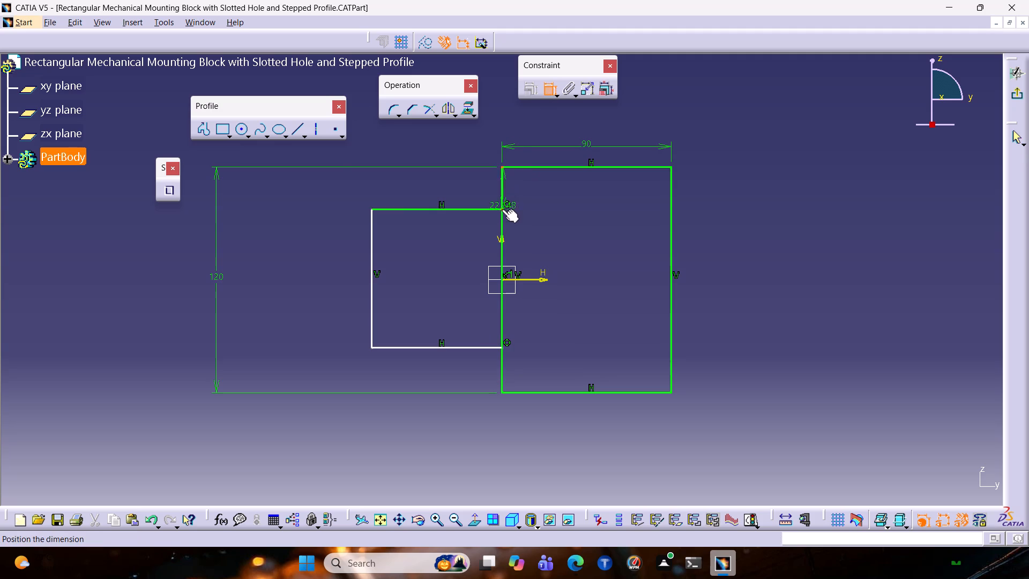
click(330, 194)
double_click(335, 192)
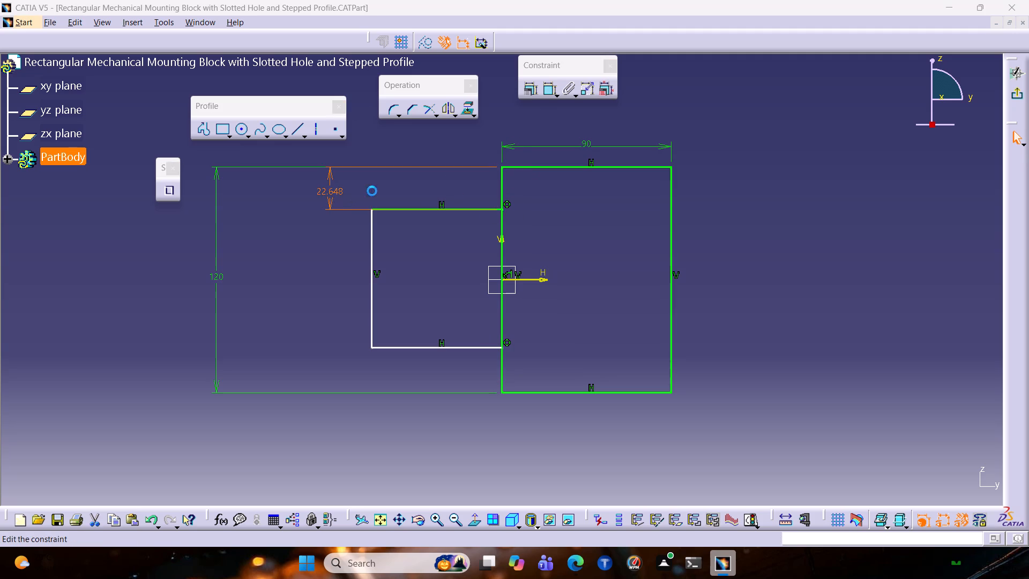
text(20)
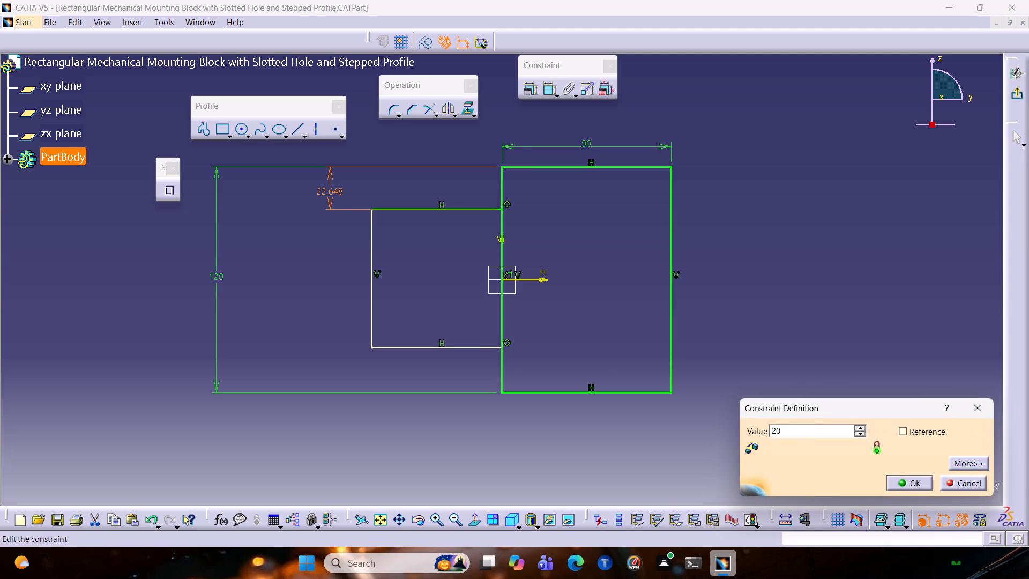
key(Return)
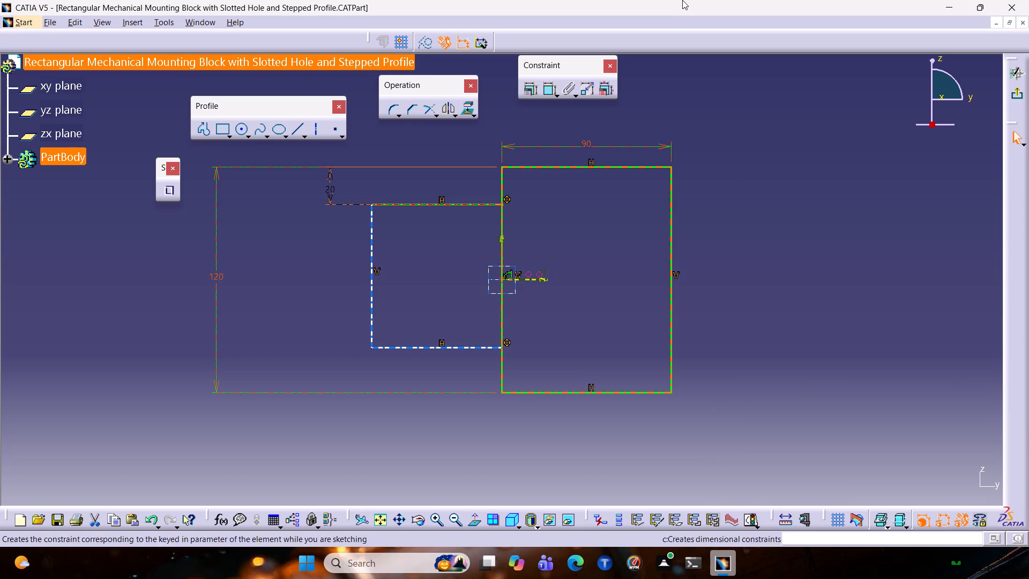
Dimension the vertical offset between the 120 mm line's lower endpoint and the smaller rectangle's lower edge, and set it to 20 mm.
click(545, 88)
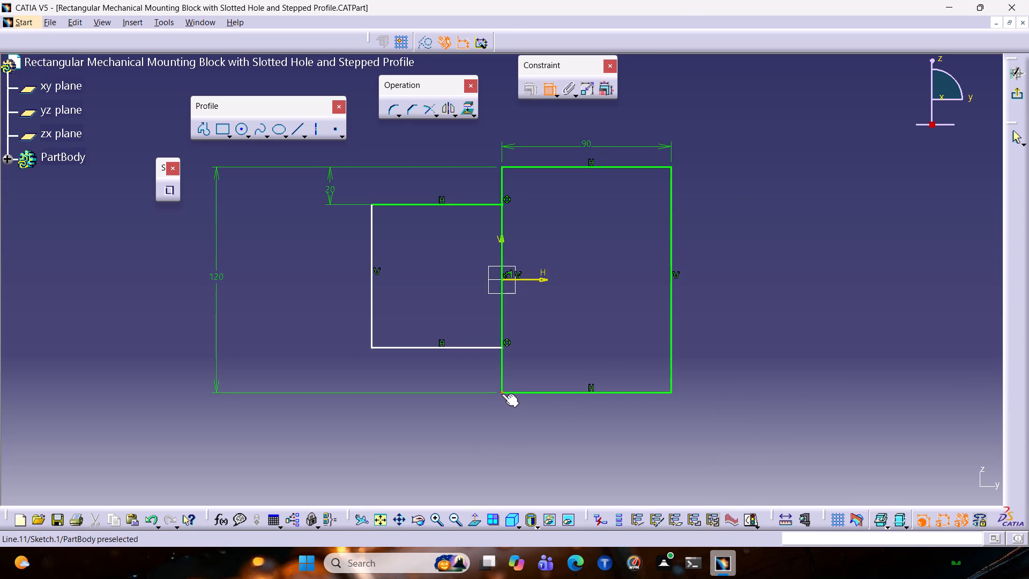
click(501, 393)
click(501, 348)
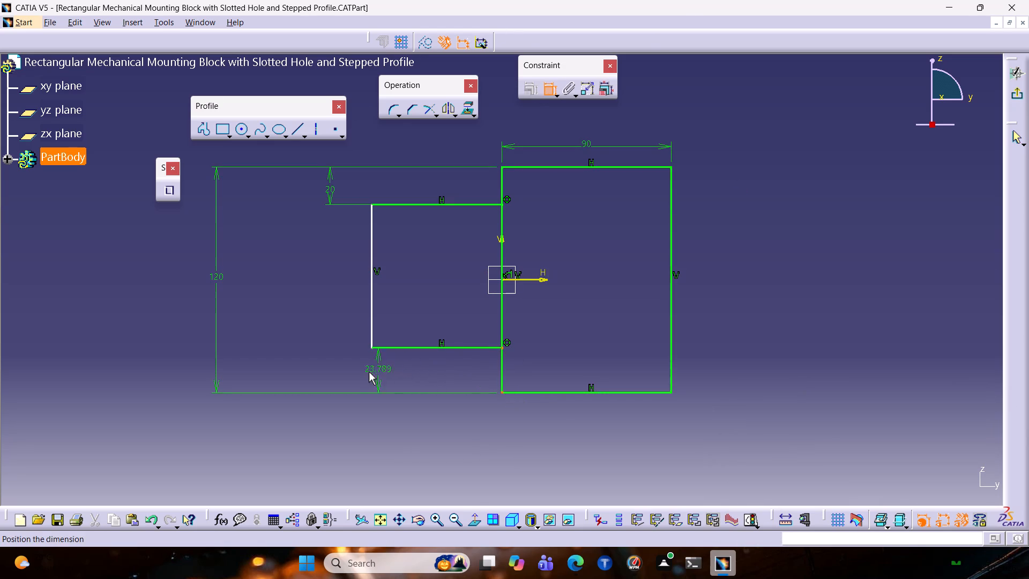
click(338, 369)
double_click(337, 366)
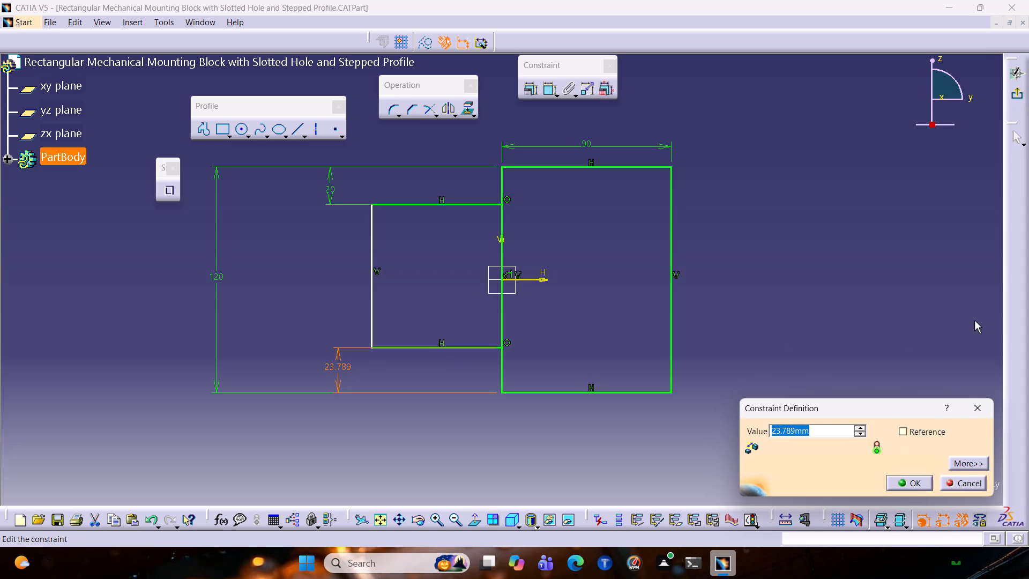
text(20)
key(Return)
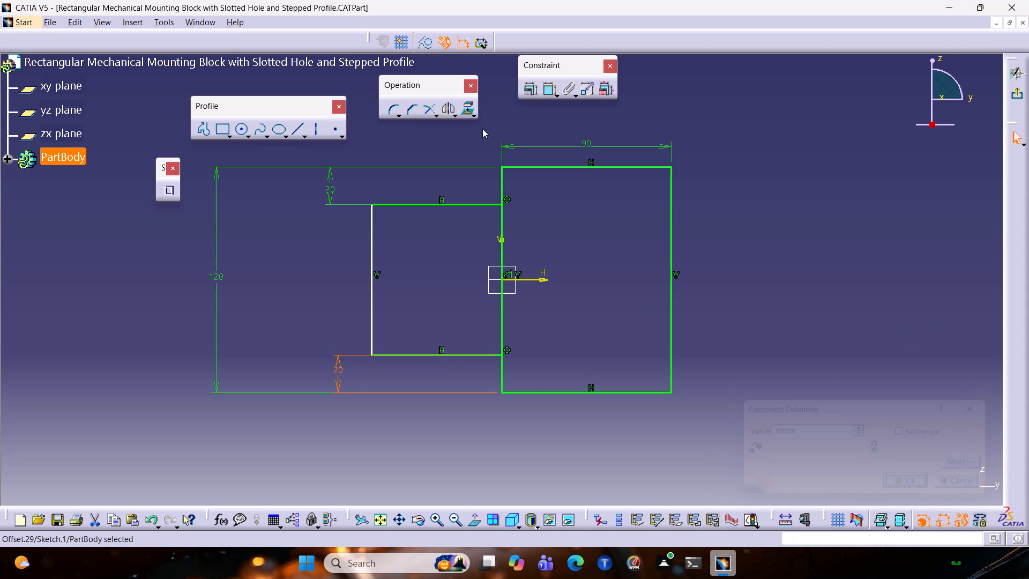
Dimension the length of the smaller rectangle's lower horizontal edge and set it to 80 mm.
click(551, 88)
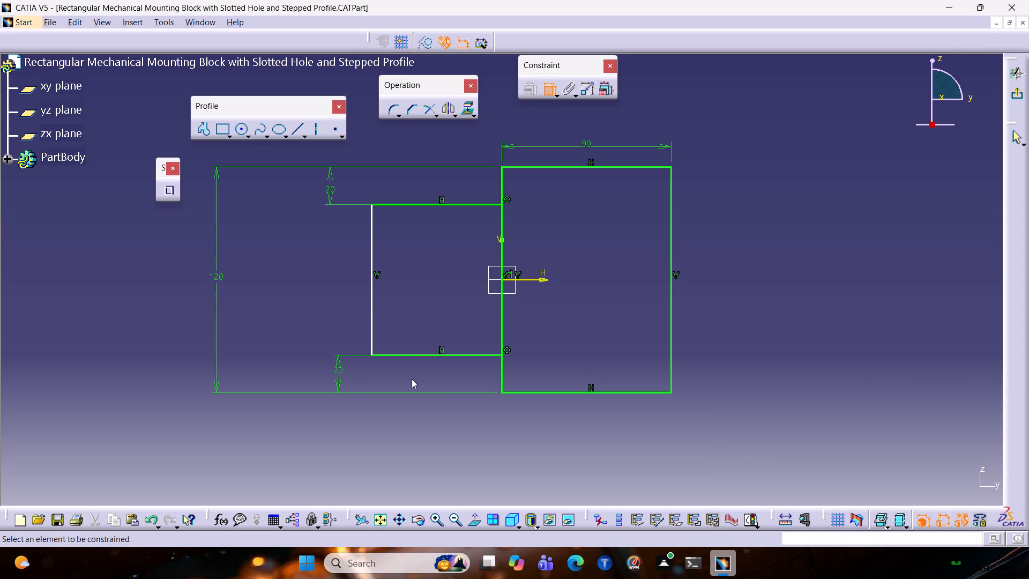
click(422, 353)
click(430, 420)
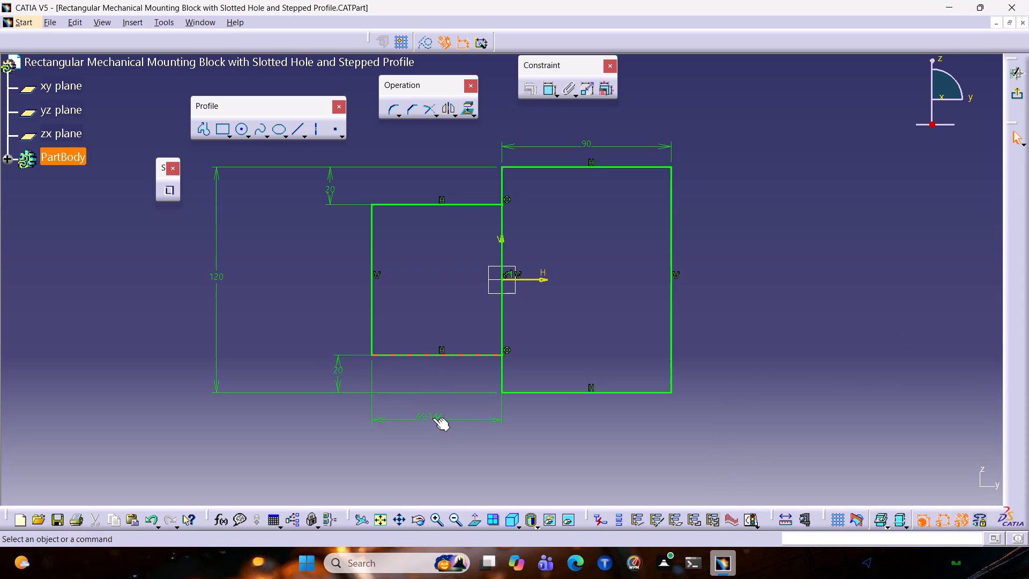
double_click(433, 417)
text(80)
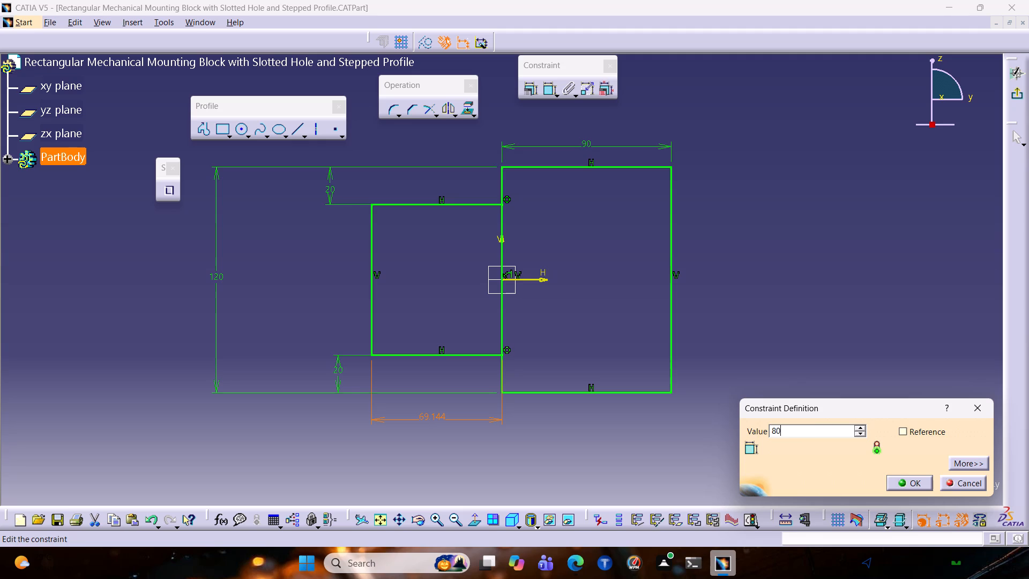
key(Return)
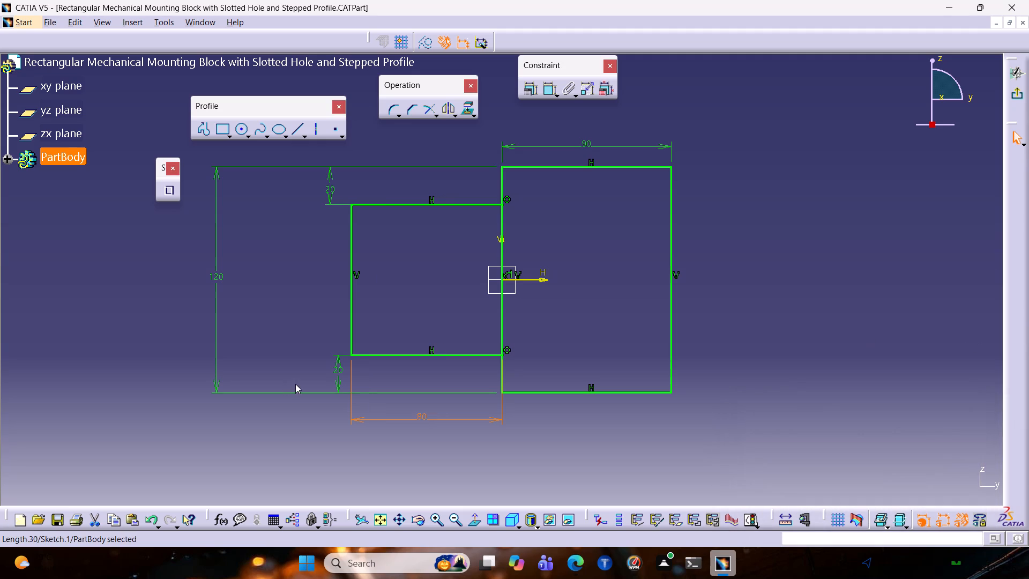
Set the length of the smaller rectangle's lower horizontal edge to 70 mm.
double_click(424, 419)
text(70)
key(Return)
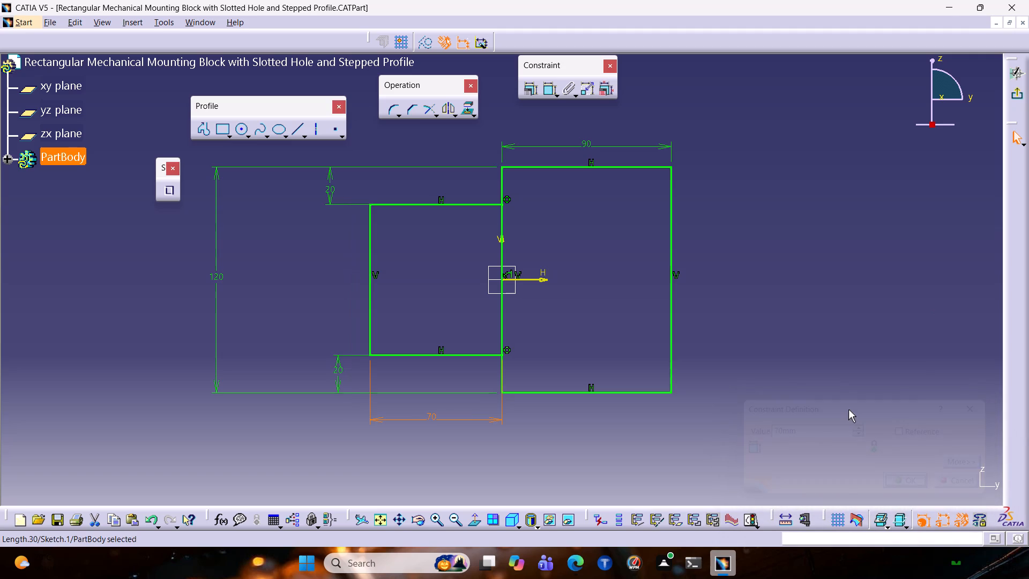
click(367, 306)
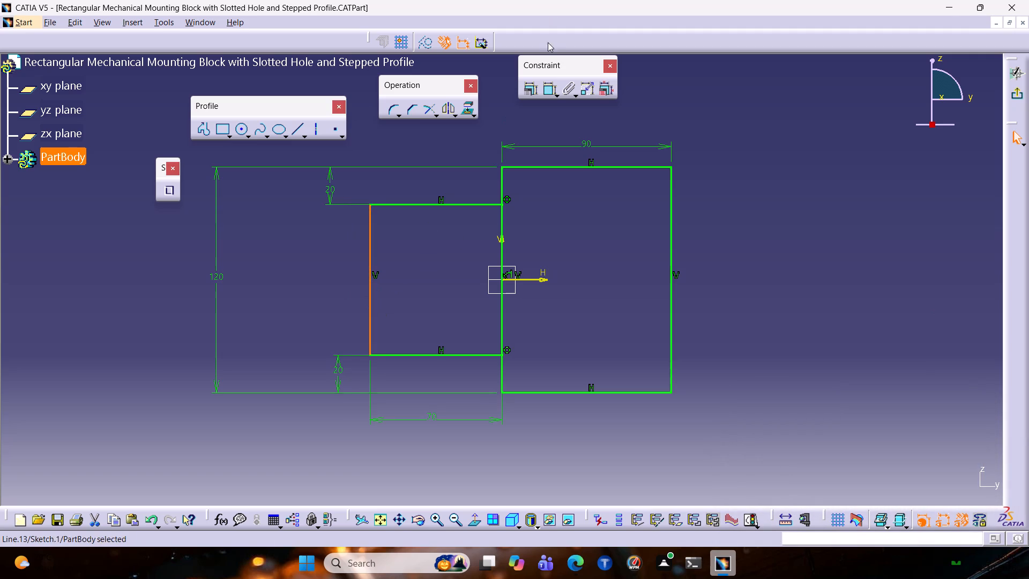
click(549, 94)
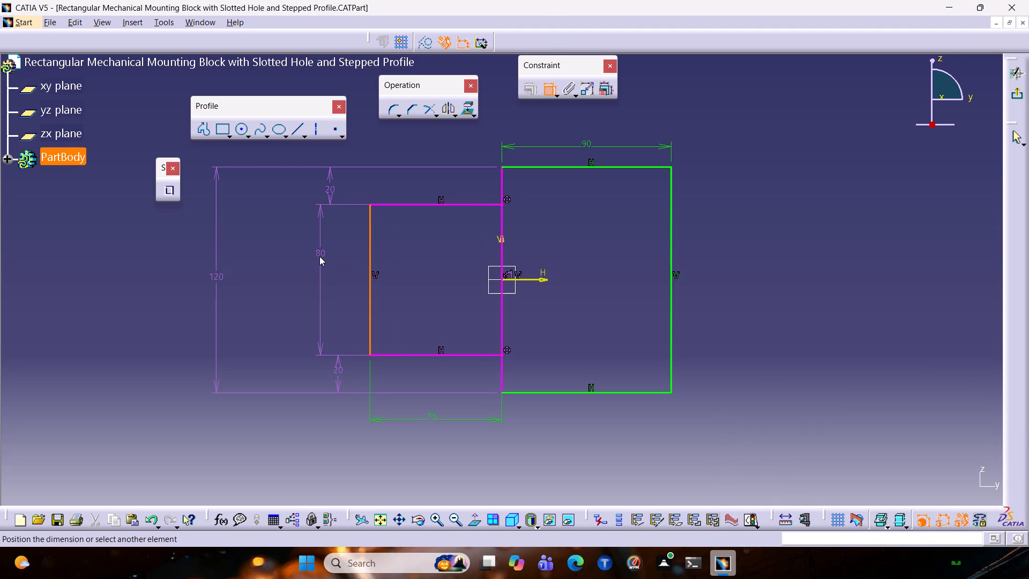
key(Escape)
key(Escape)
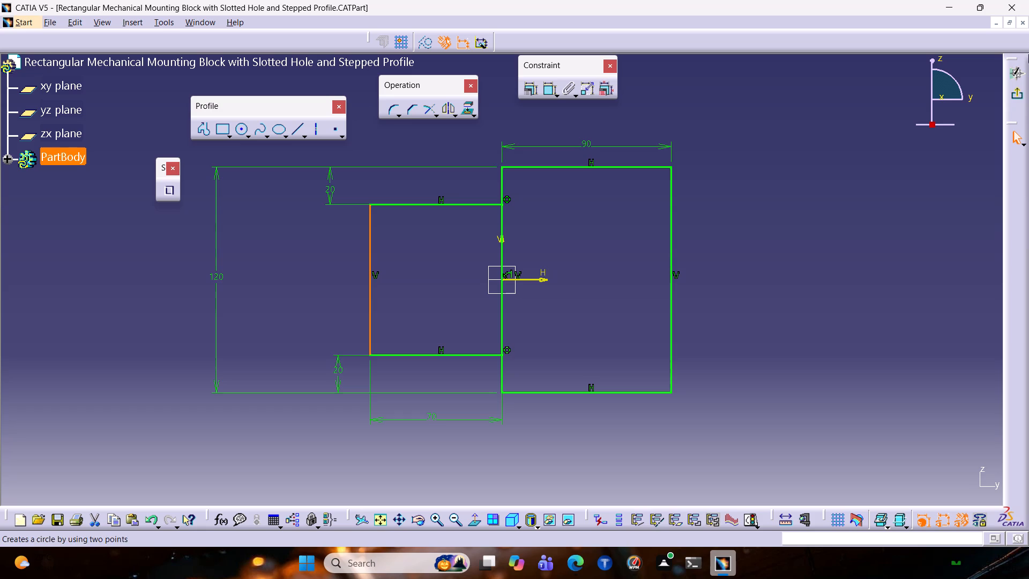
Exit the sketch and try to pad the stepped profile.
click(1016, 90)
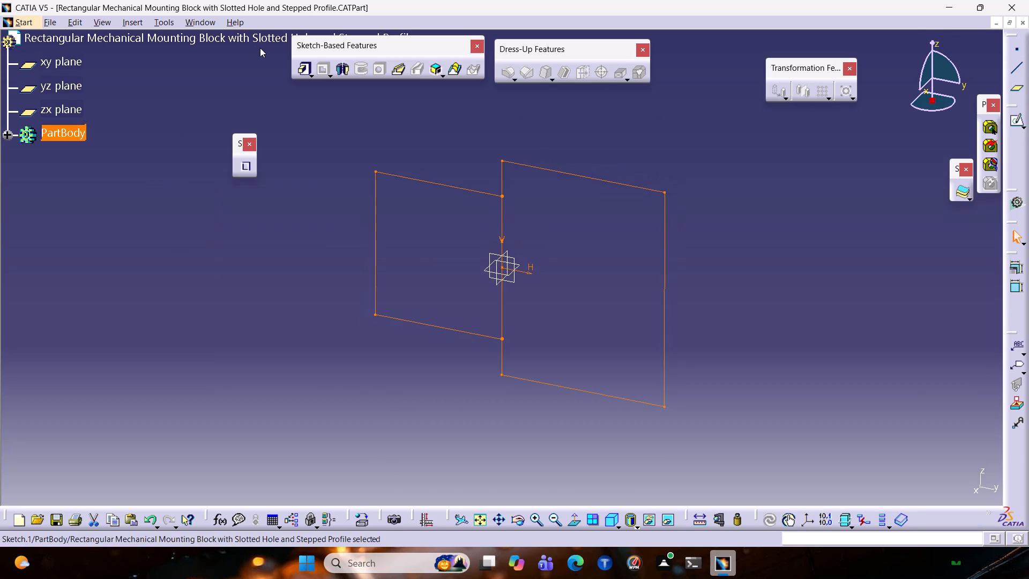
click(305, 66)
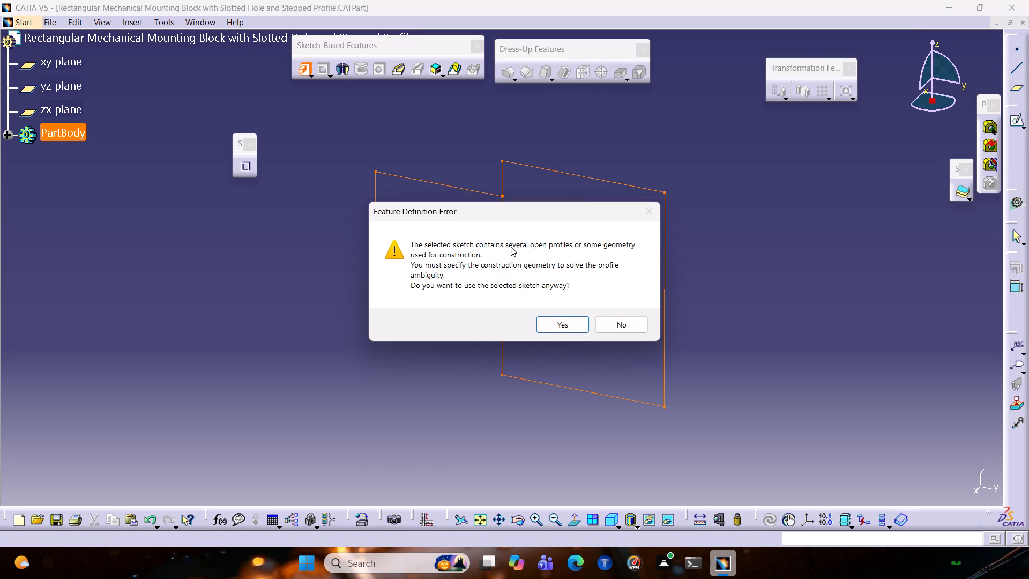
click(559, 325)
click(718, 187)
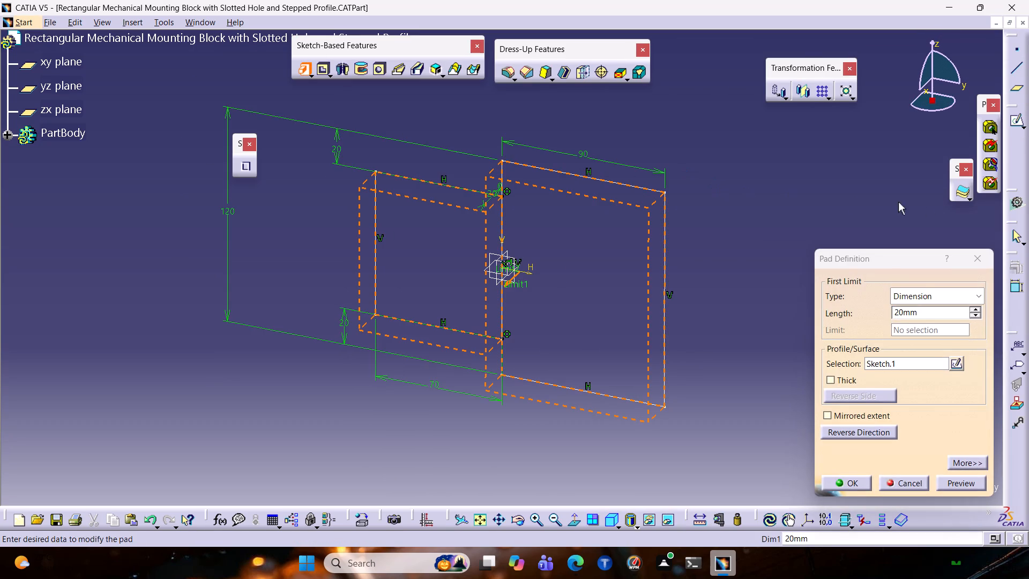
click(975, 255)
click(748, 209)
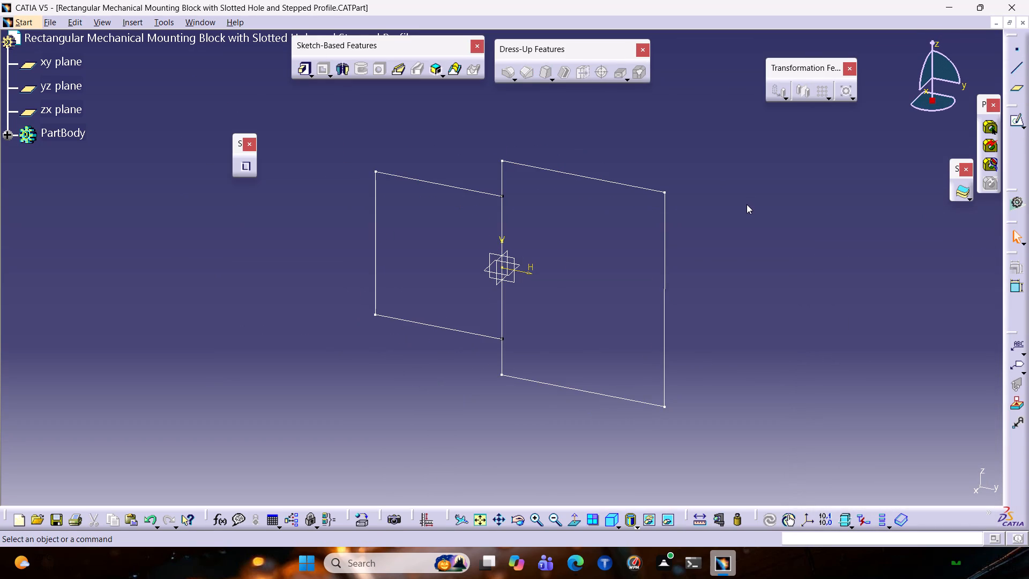
Reopen the stepped sketch and delete the two coincidence constraints tying the smaller rectangle's lower and upper edges to the 120 mm line.
double_click(468, 190)
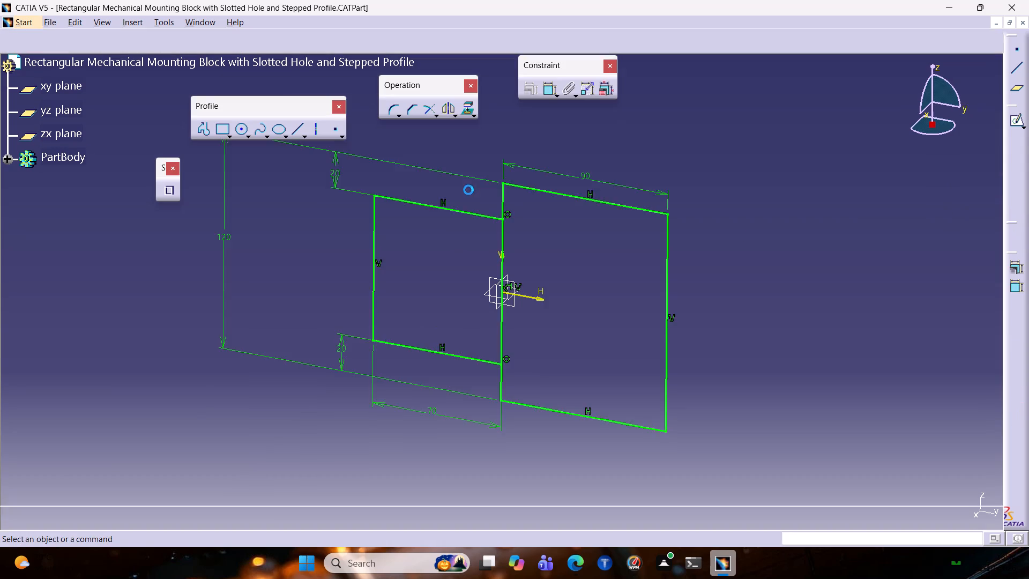
drag(476, 204, 419, 206)
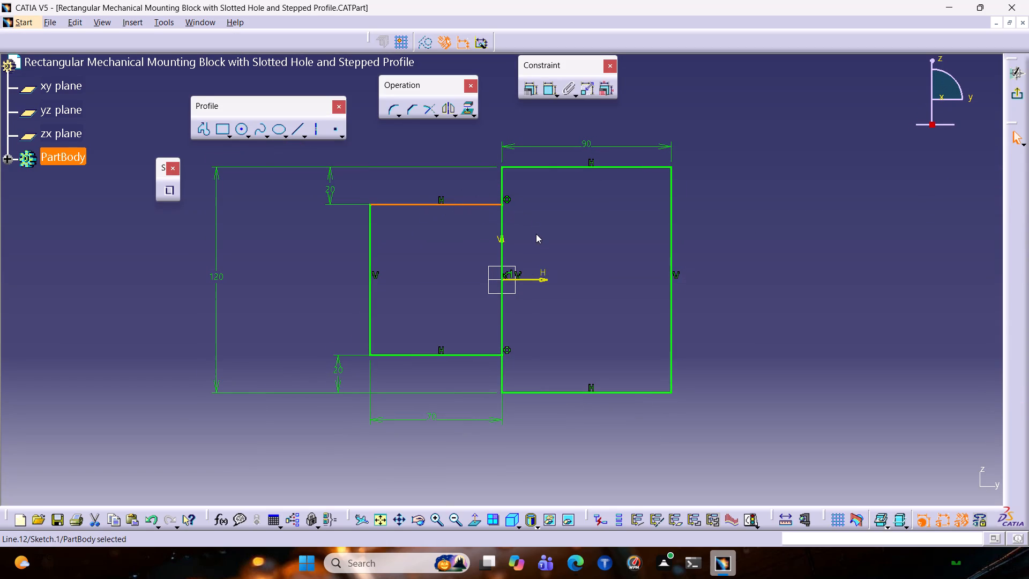
click(538, 378)
click(501, 354)
drag(474, 355, 441, 352)
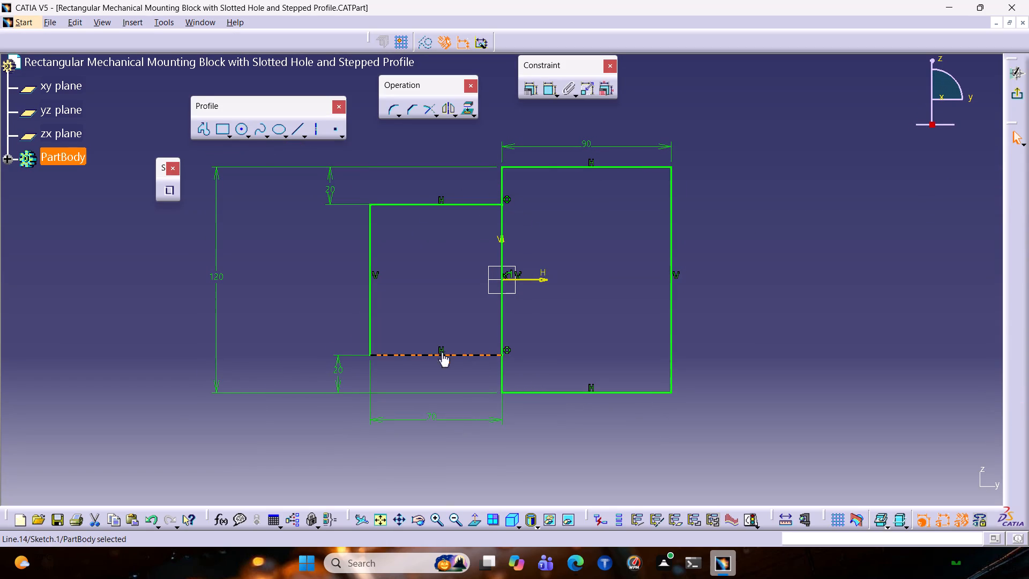
click(506, 351)
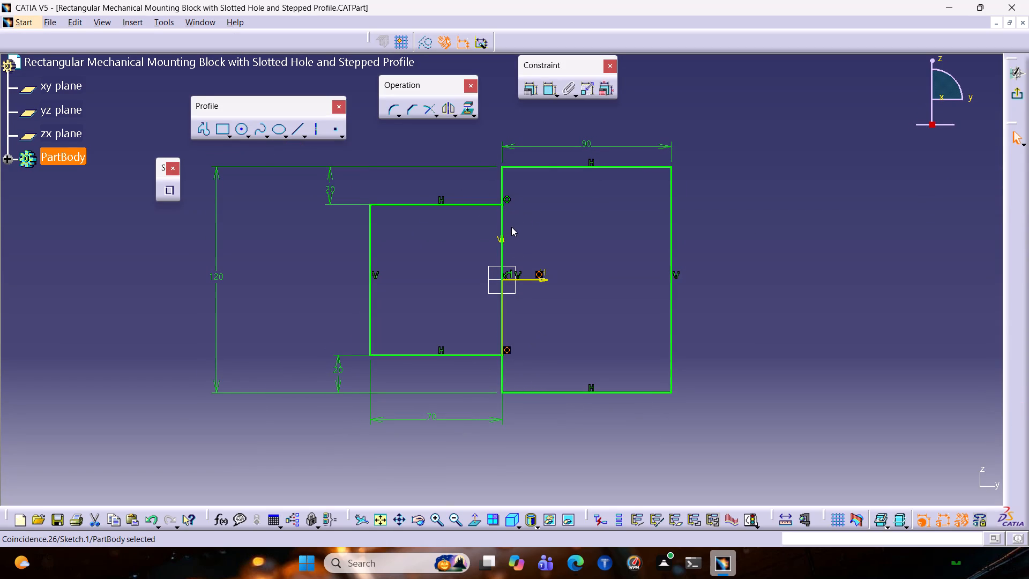
key(Delete)
click(509, 197)
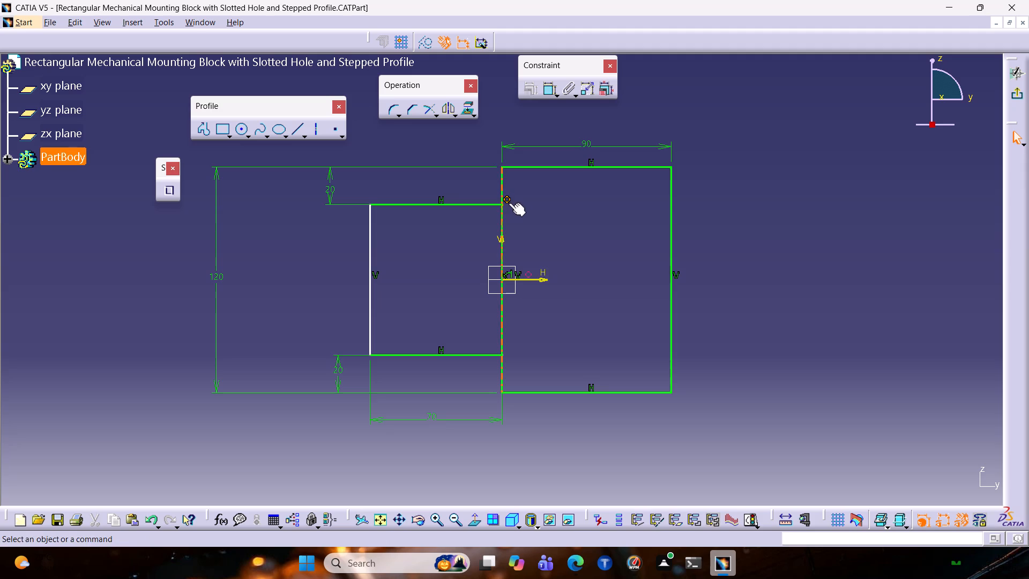
click(507, 201)
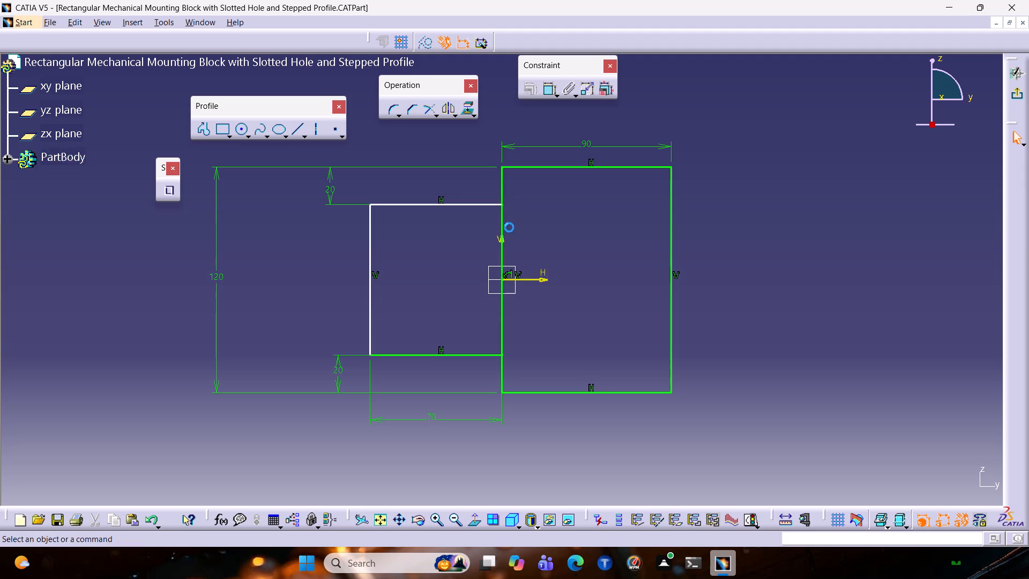
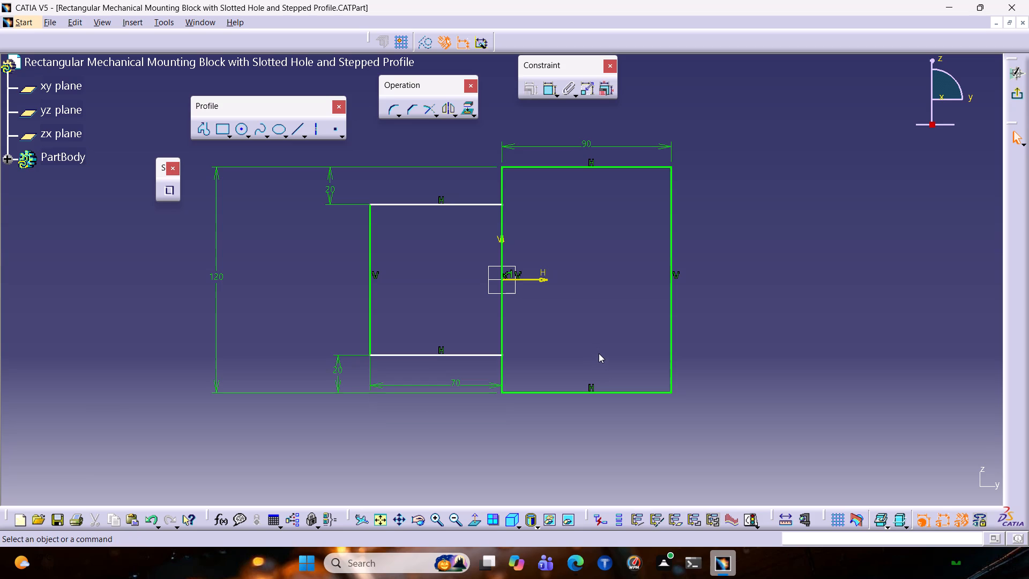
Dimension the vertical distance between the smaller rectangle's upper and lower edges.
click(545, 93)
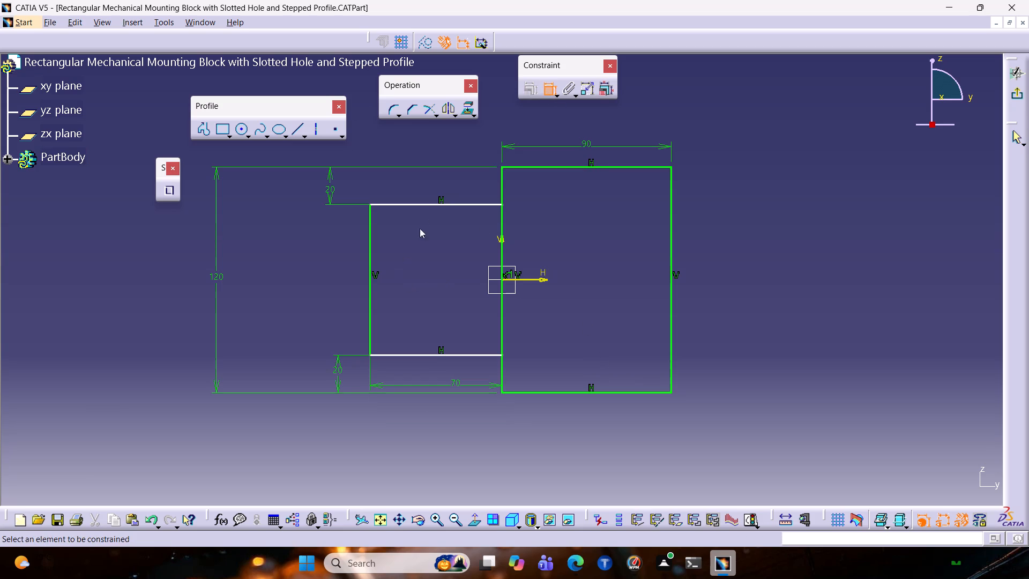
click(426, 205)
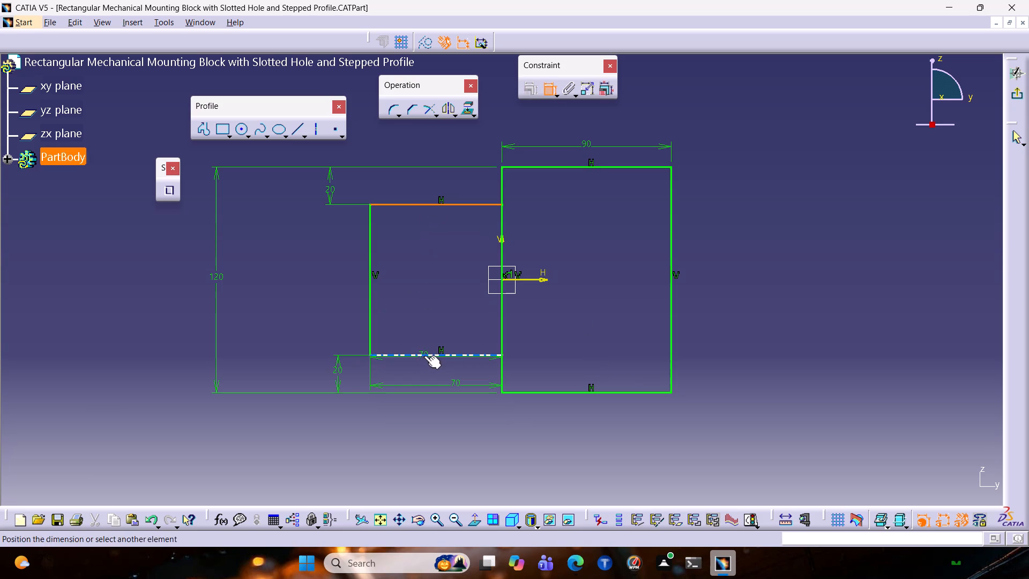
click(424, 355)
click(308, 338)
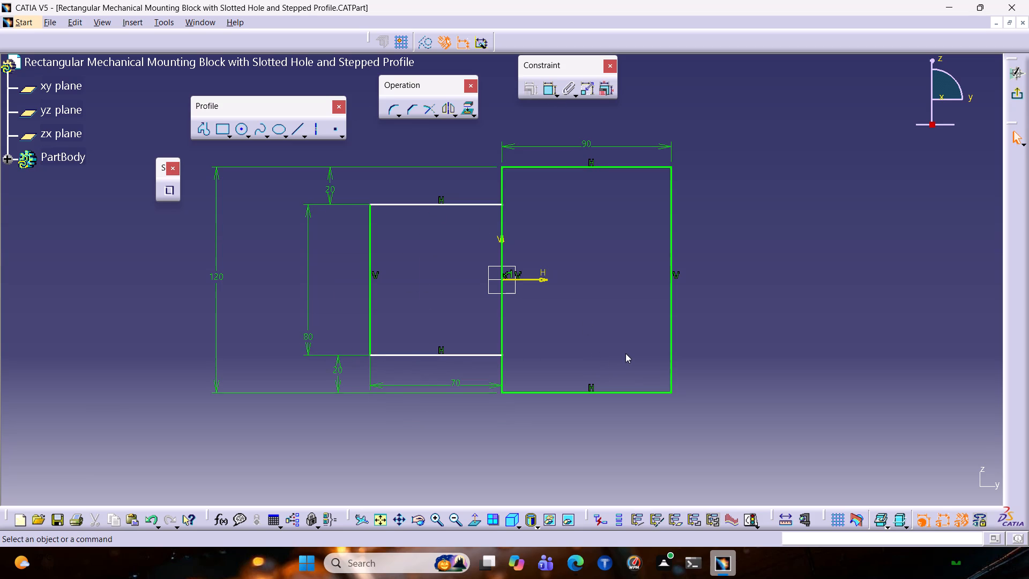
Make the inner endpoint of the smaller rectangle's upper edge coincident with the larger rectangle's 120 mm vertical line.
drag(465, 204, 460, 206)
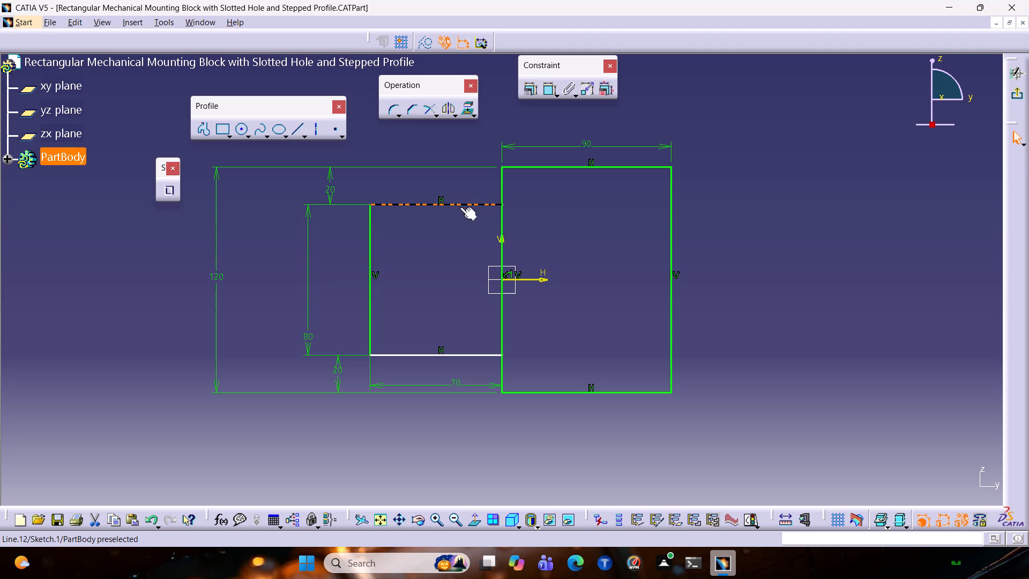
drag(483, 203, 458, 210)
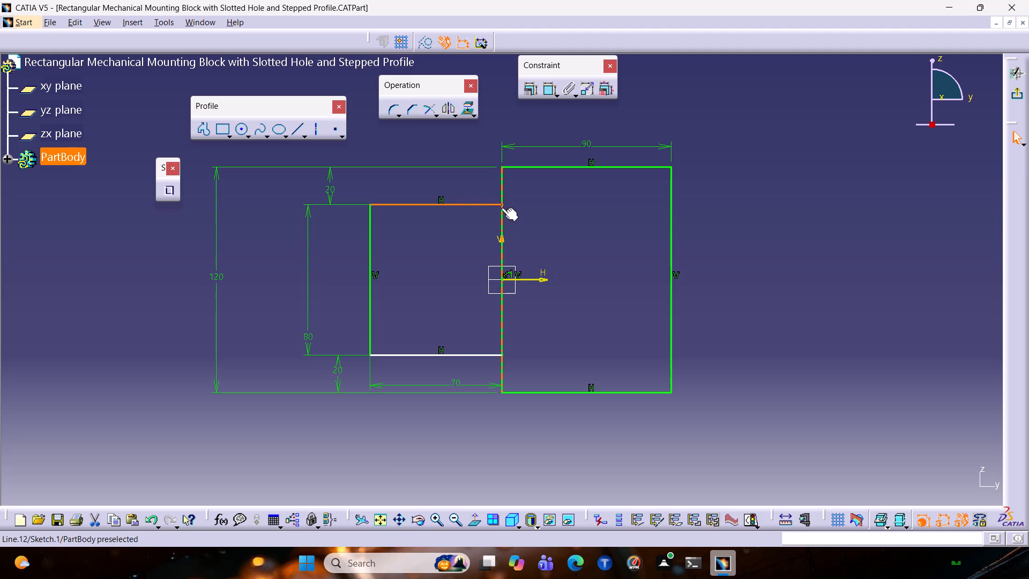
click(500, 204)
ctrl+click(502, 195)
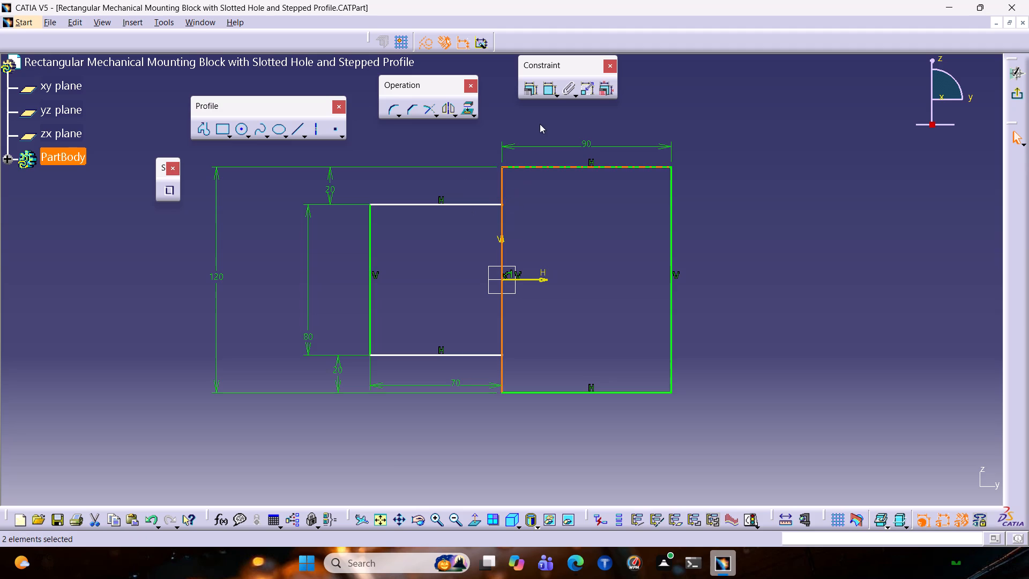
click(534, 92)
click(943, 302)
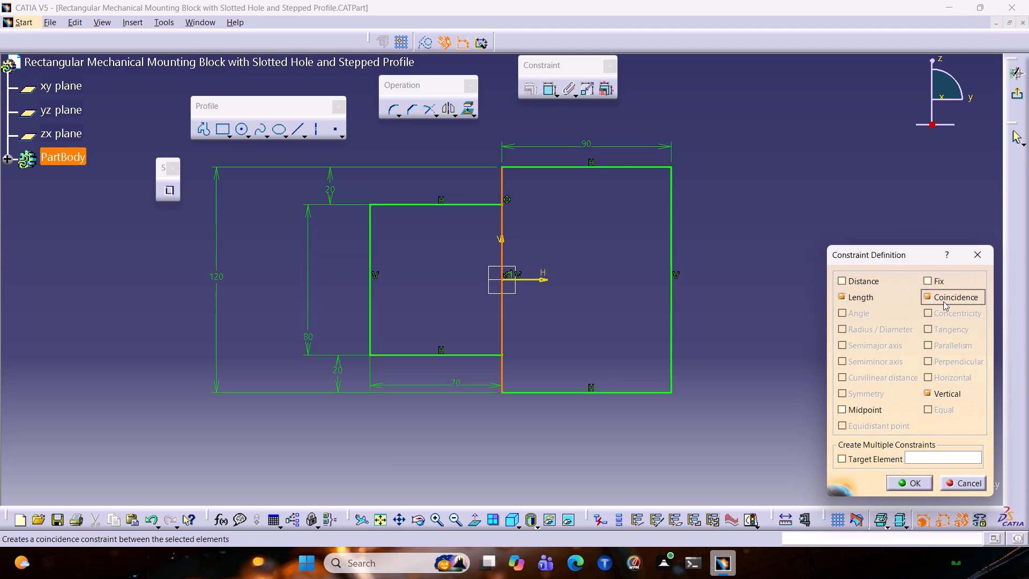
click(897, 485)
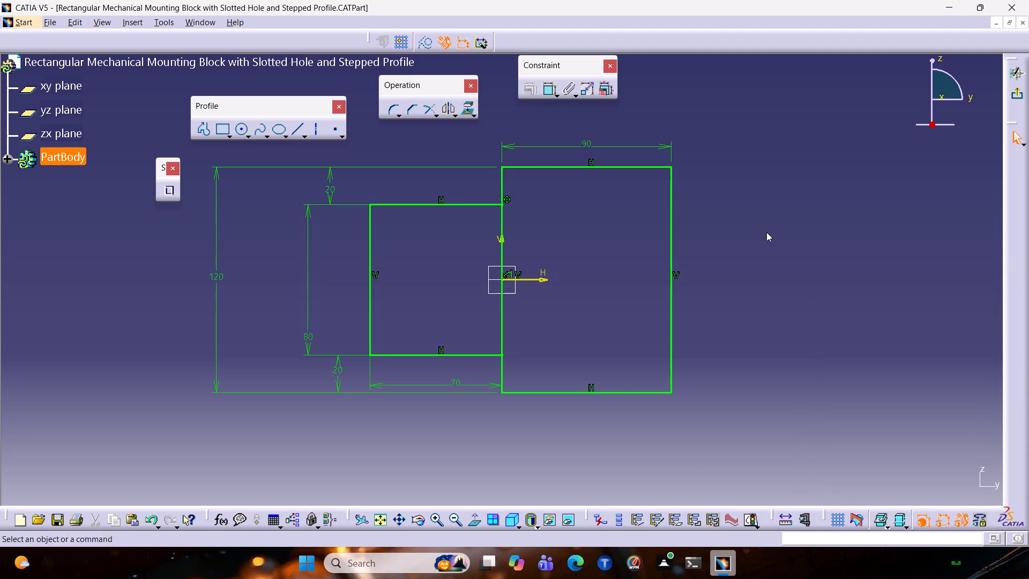
Check the sketch solving status and examine the open implicit profile in the Sketch Analysis.
click(755, 516)
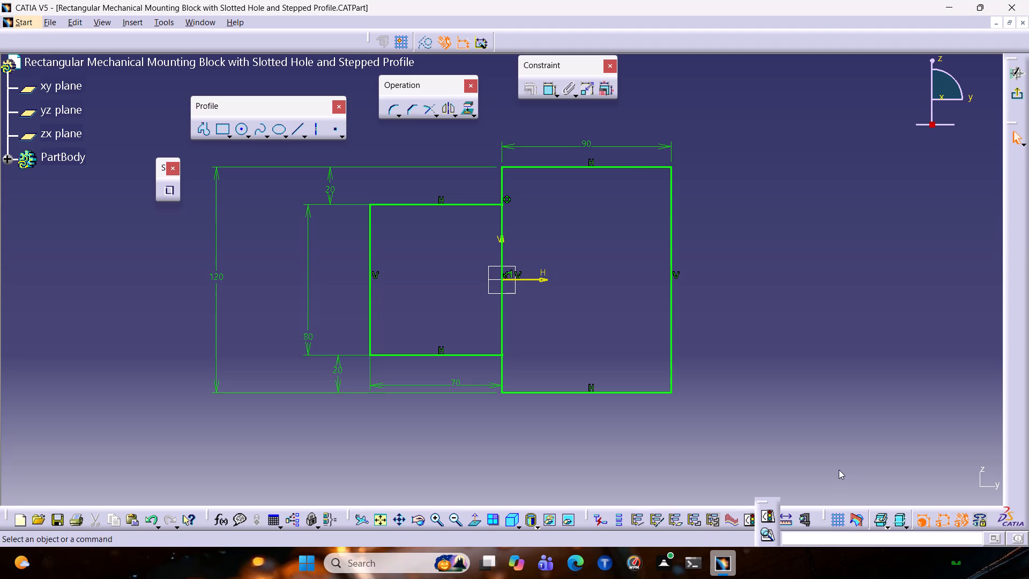
click(770, 517)
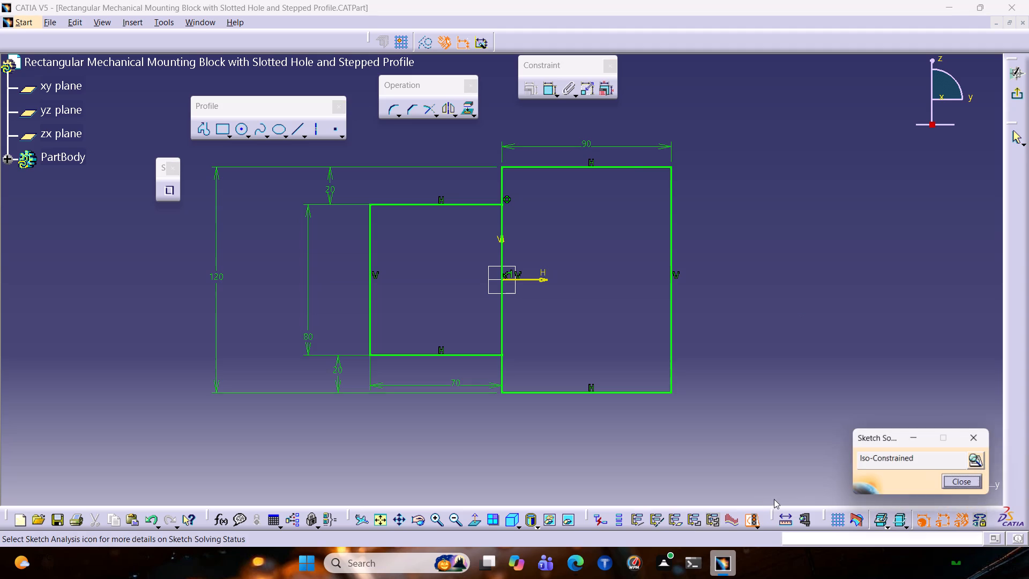
click(976, 463)
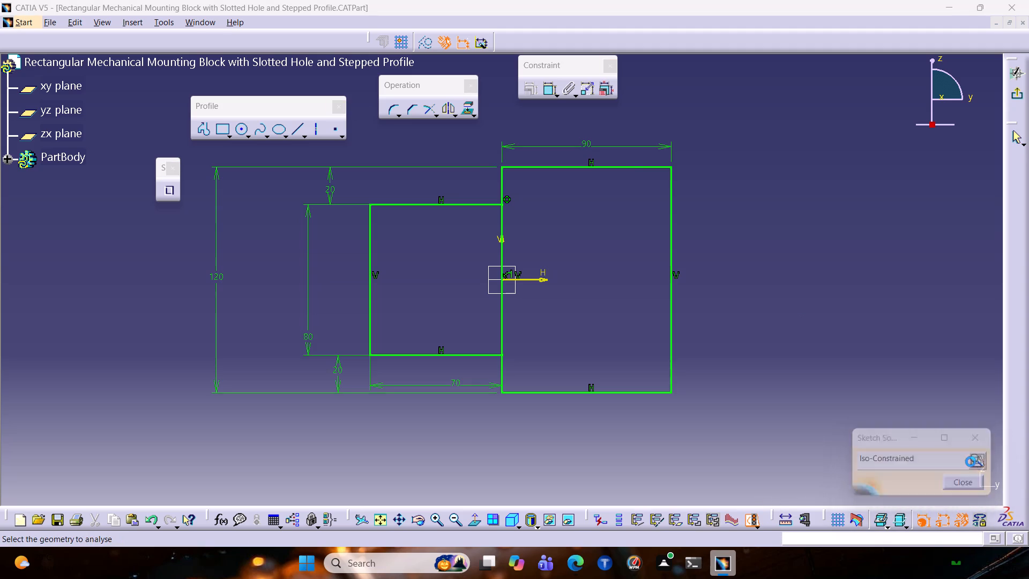
click(26, 94)
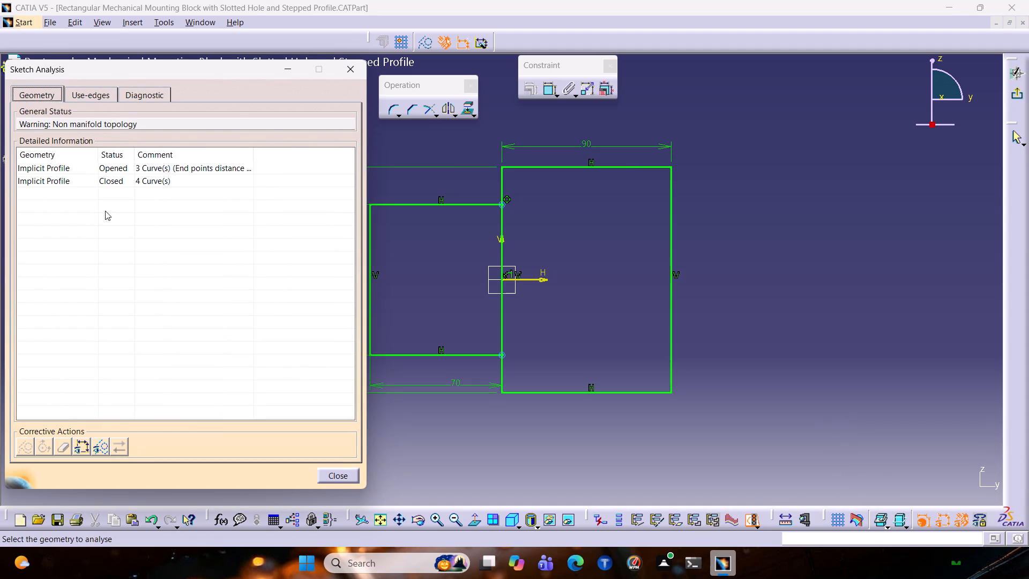
click(120, 170)
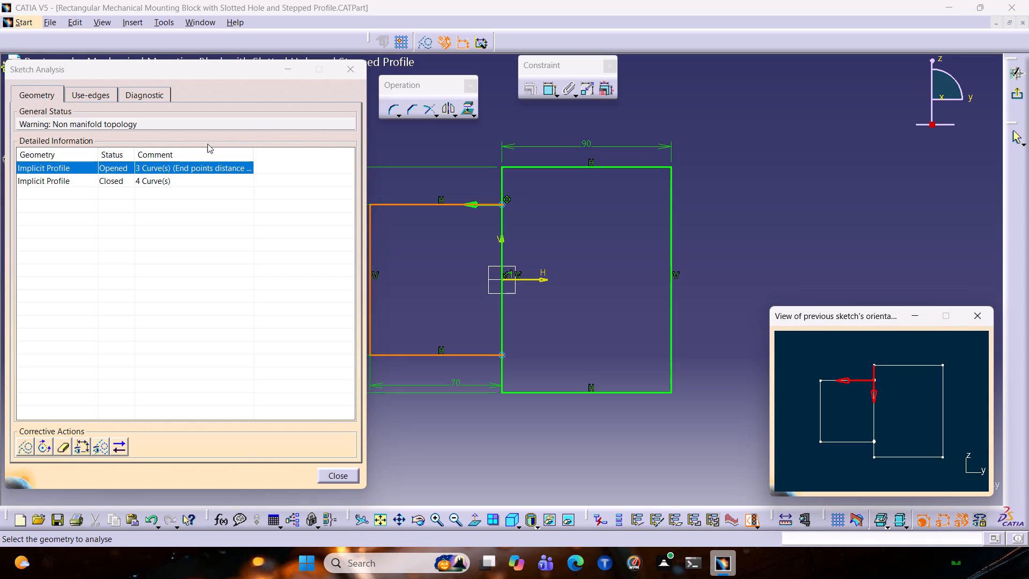
click(979, 317)
click(355, 68)
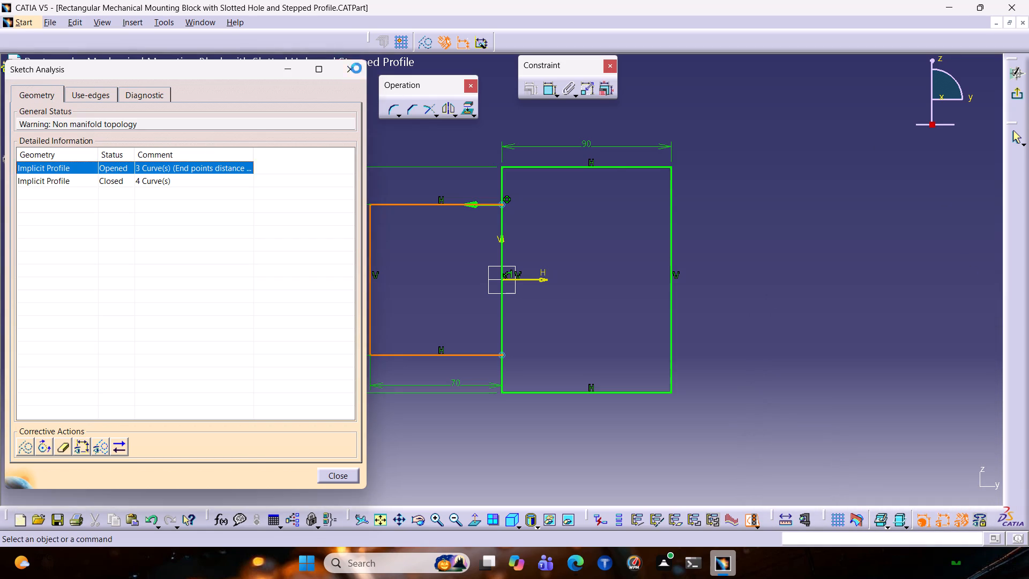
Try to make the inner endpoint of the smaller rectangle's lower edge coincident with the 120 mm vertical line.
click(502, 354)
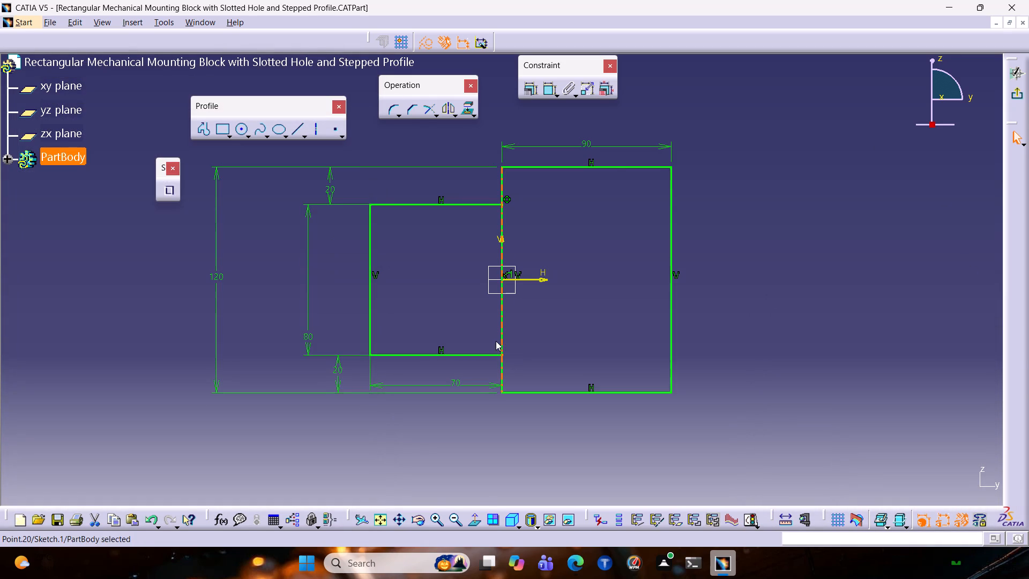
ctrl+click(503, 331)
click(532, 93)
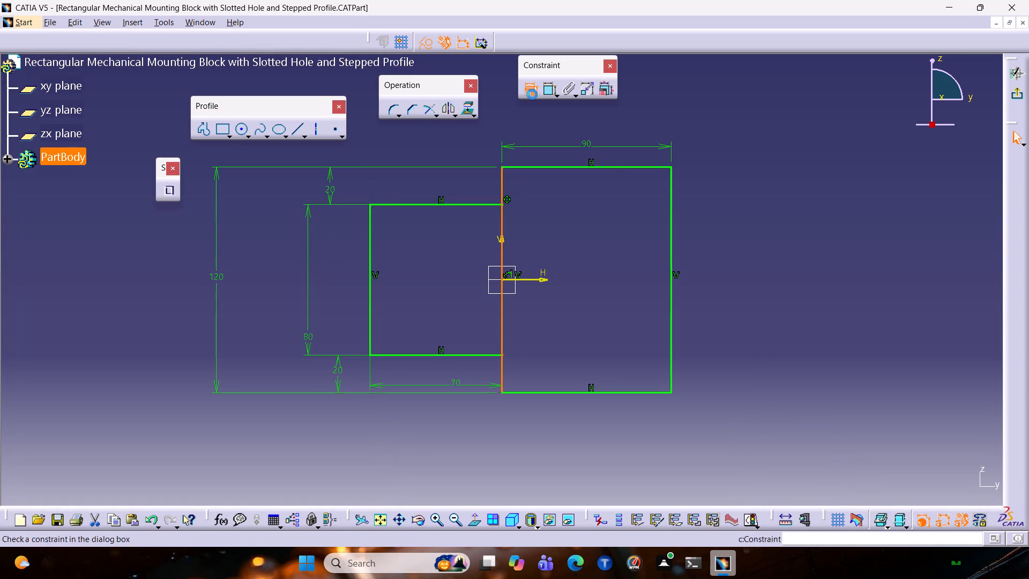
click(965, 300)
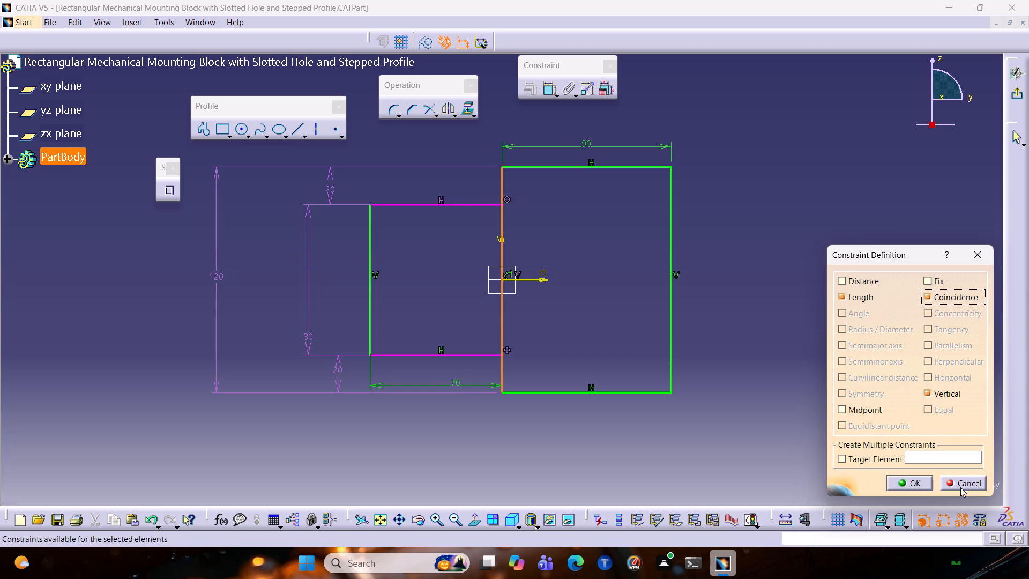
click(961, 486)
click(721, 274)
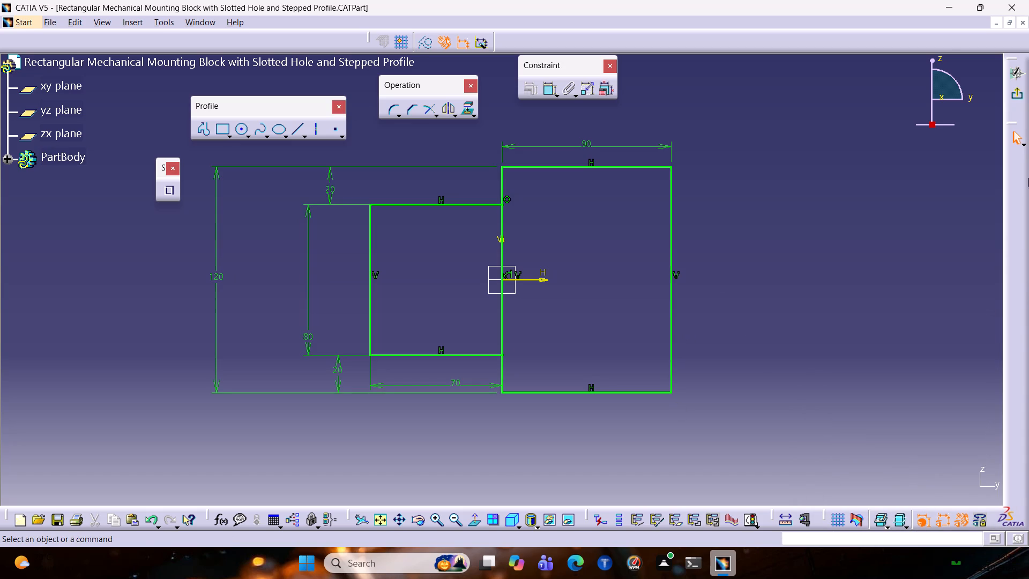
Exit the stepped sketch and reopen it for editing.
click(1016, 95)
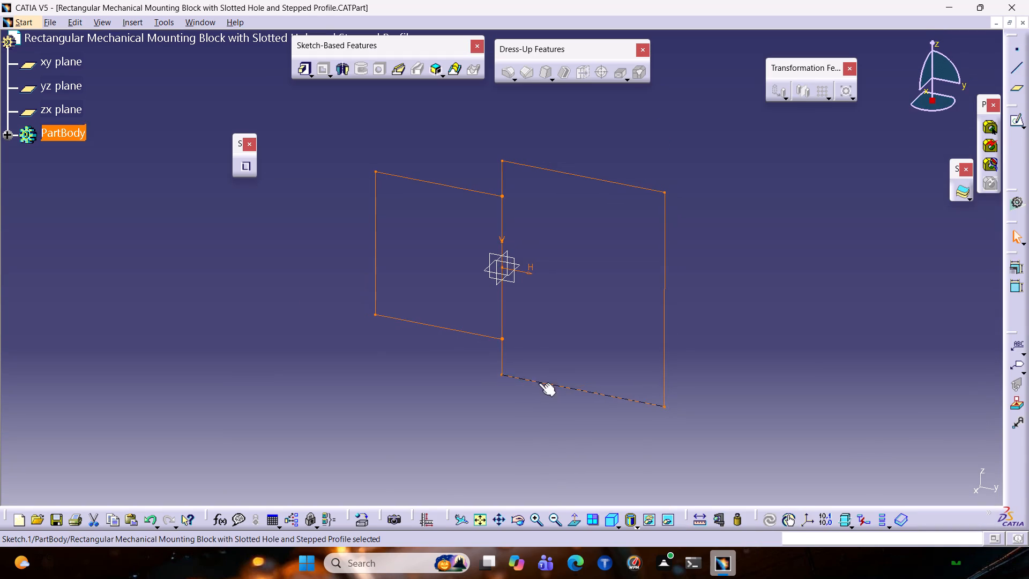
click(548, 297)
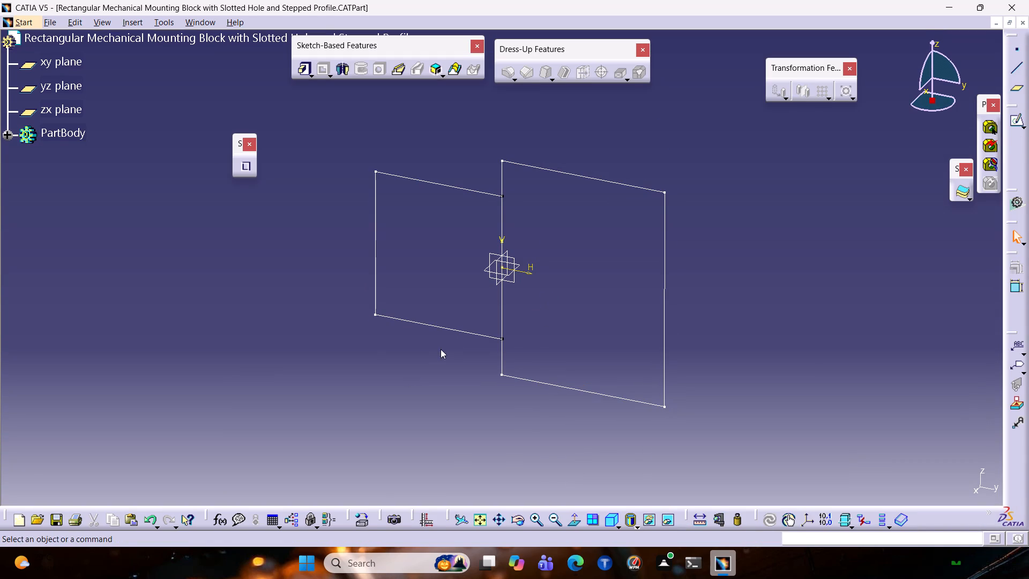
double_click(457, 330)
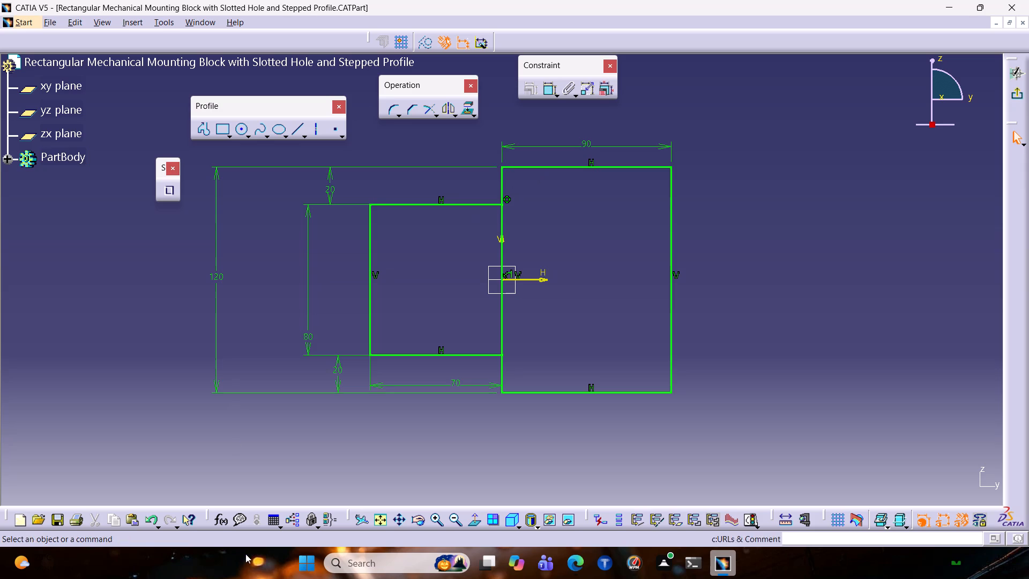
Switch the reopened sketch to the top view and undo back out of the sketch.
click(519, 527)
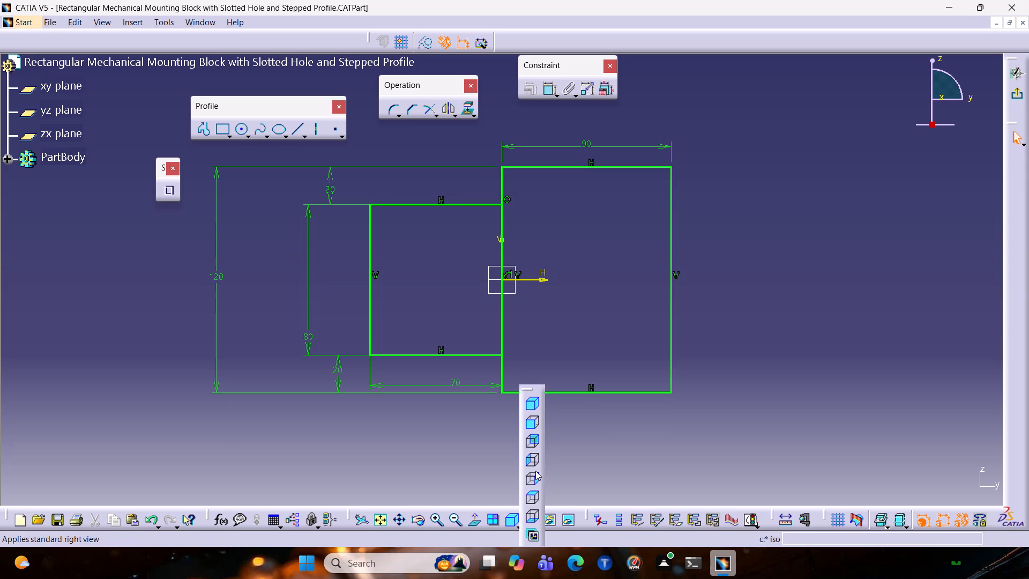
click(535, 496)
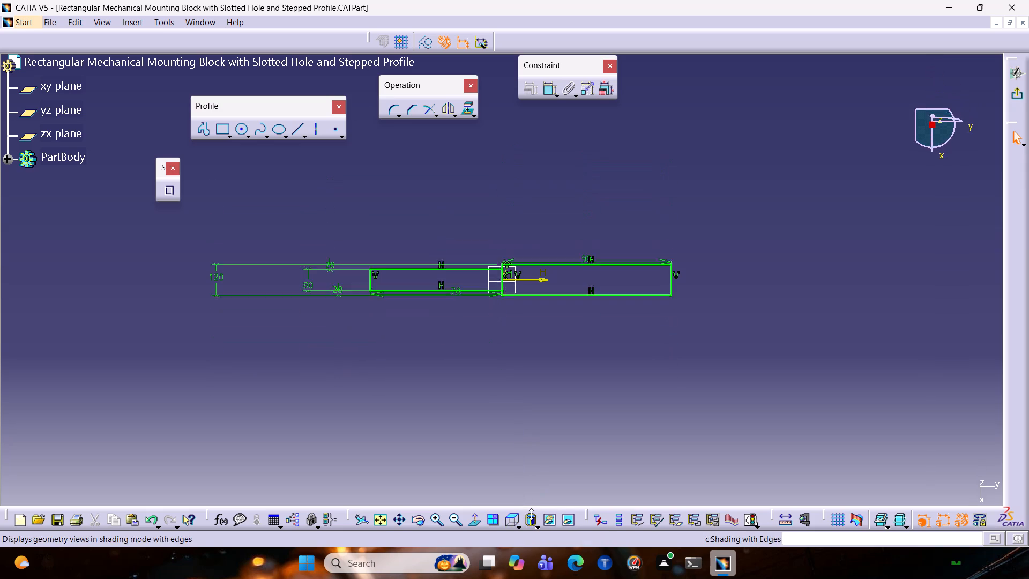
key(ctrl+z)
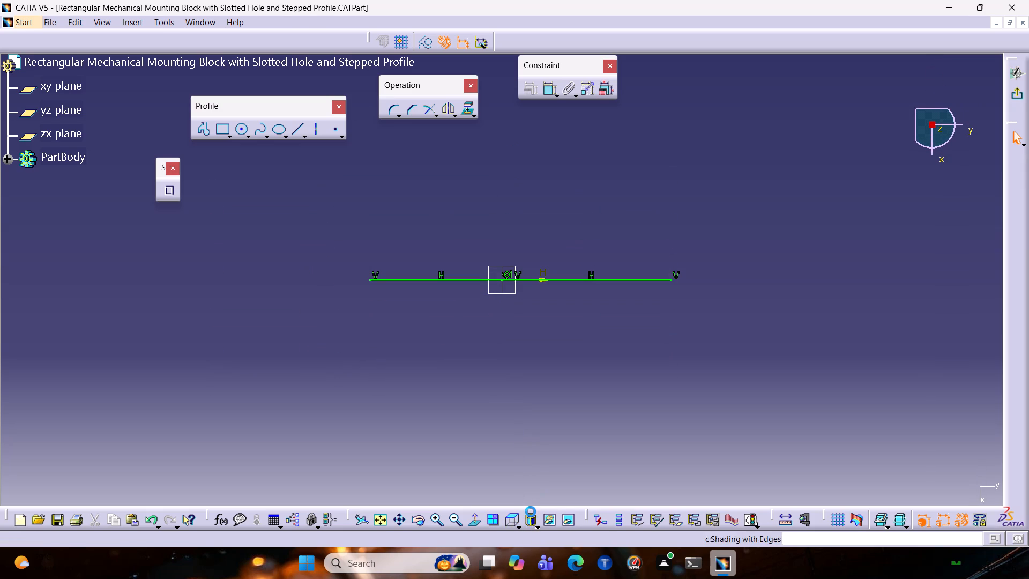
Delete the whole stepped profile sketch from the part.
drag(744, 434, 388, 166)
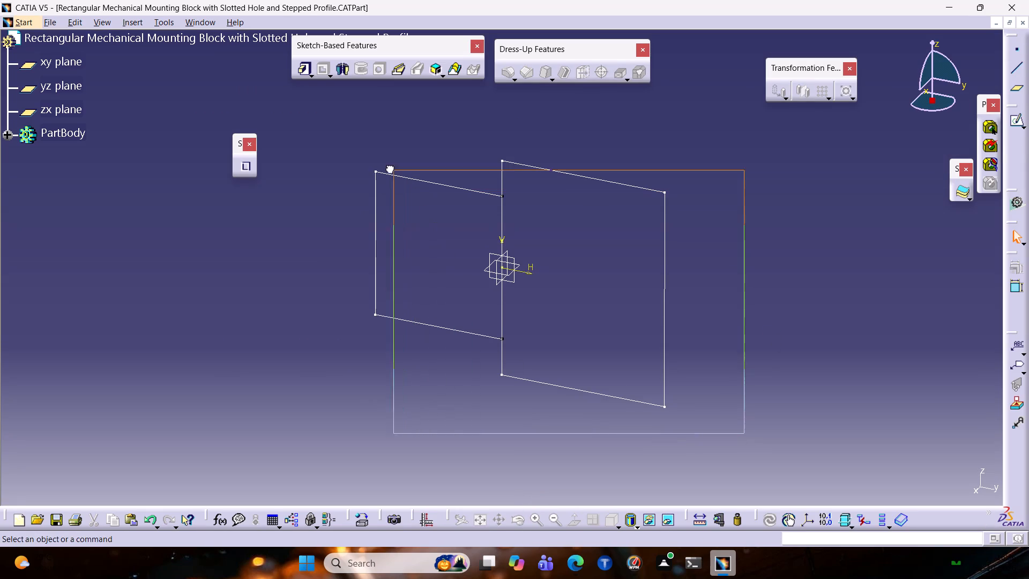
drag(388, 166, 353, 131)
key(Delete)
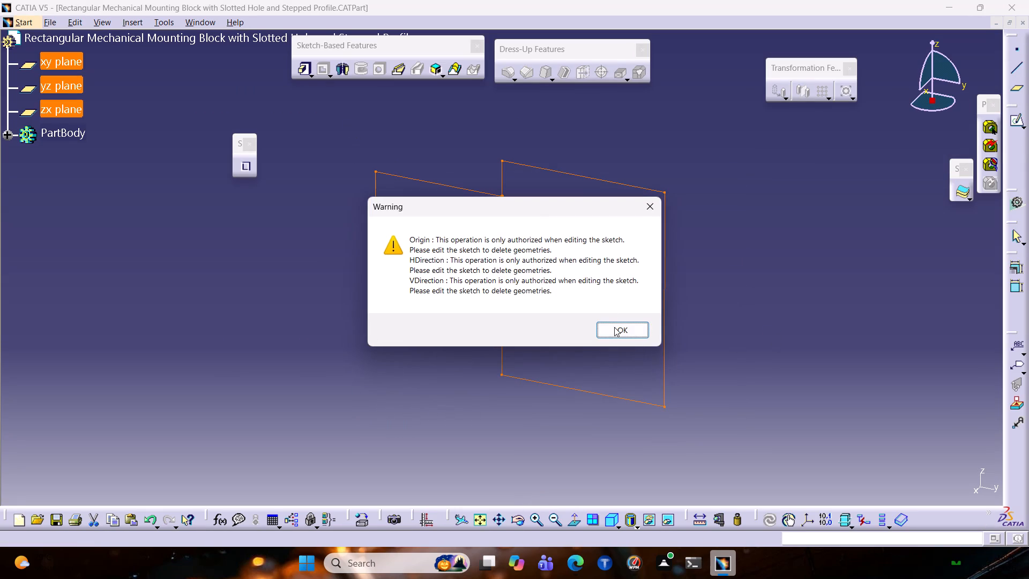
click(616, 329)
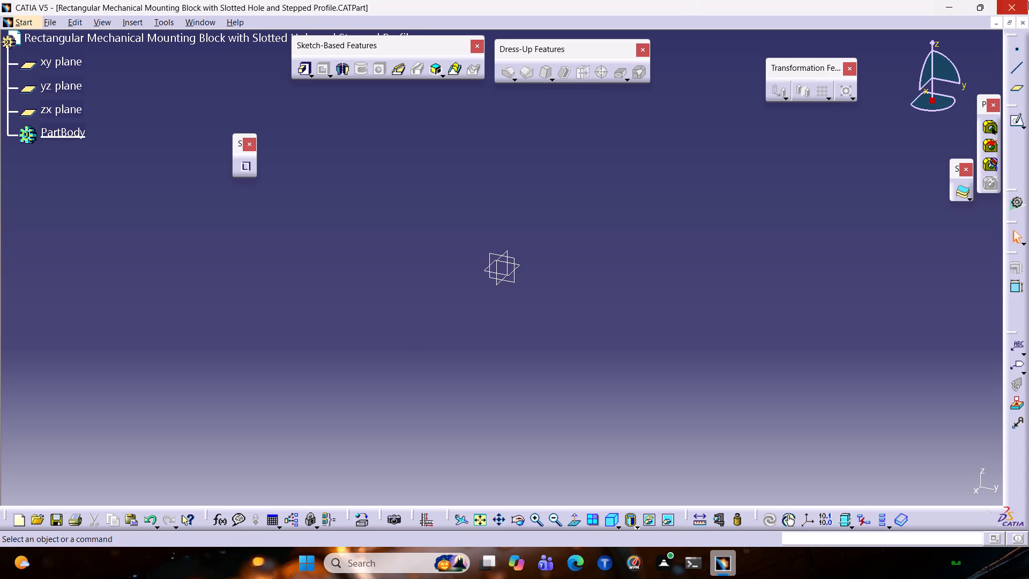
Open a new sketch on the xy plane.
click(43, 58)
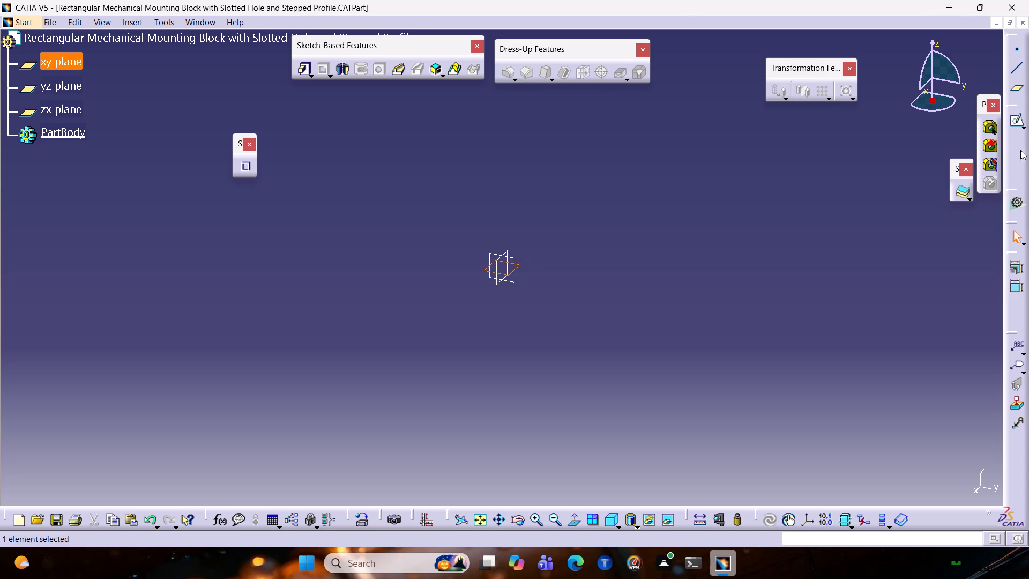
click(1010, 125)
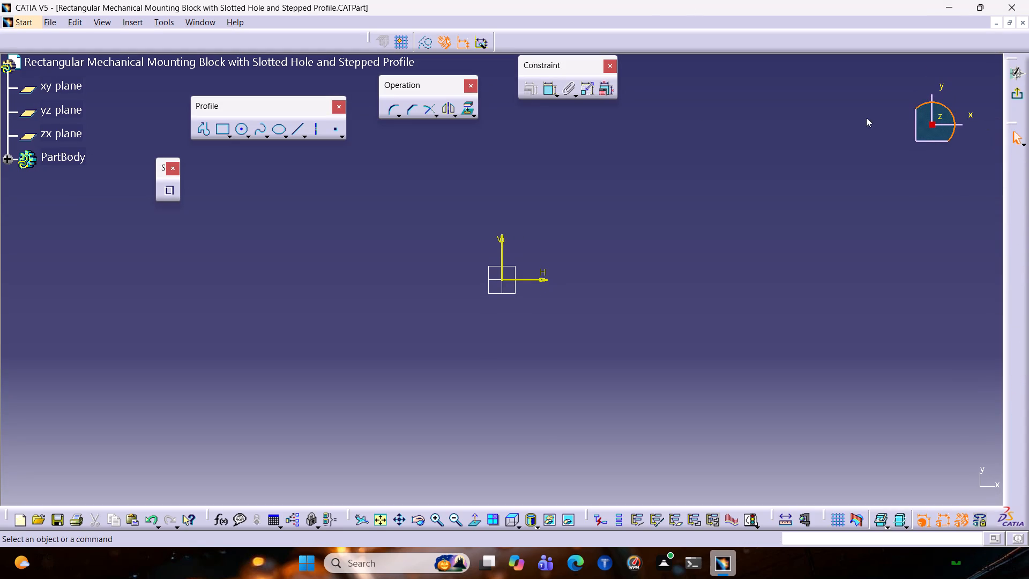
Start a line for the new profile in the xy-plane sketch.
click(217, 130)
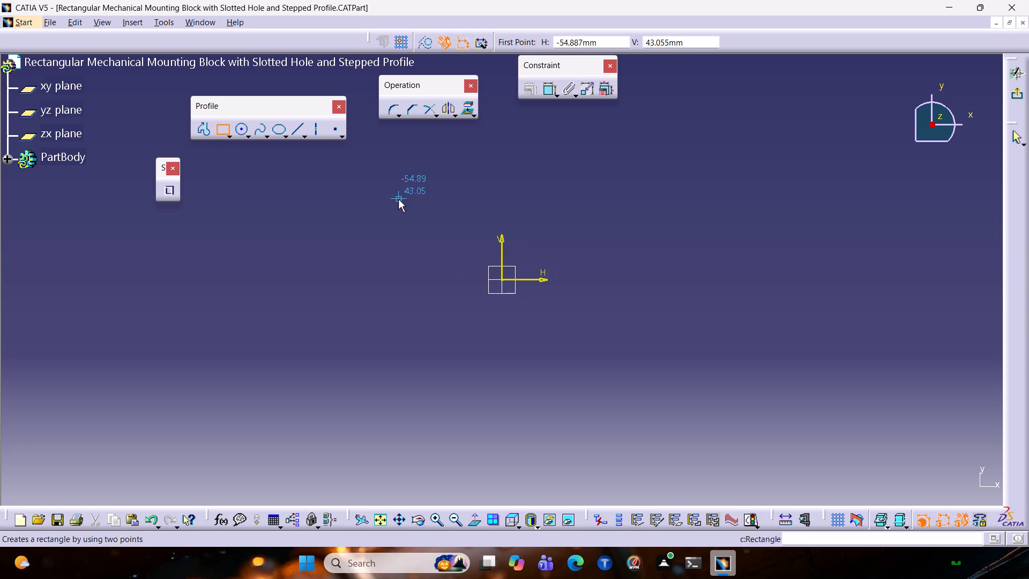
click(297, 128)
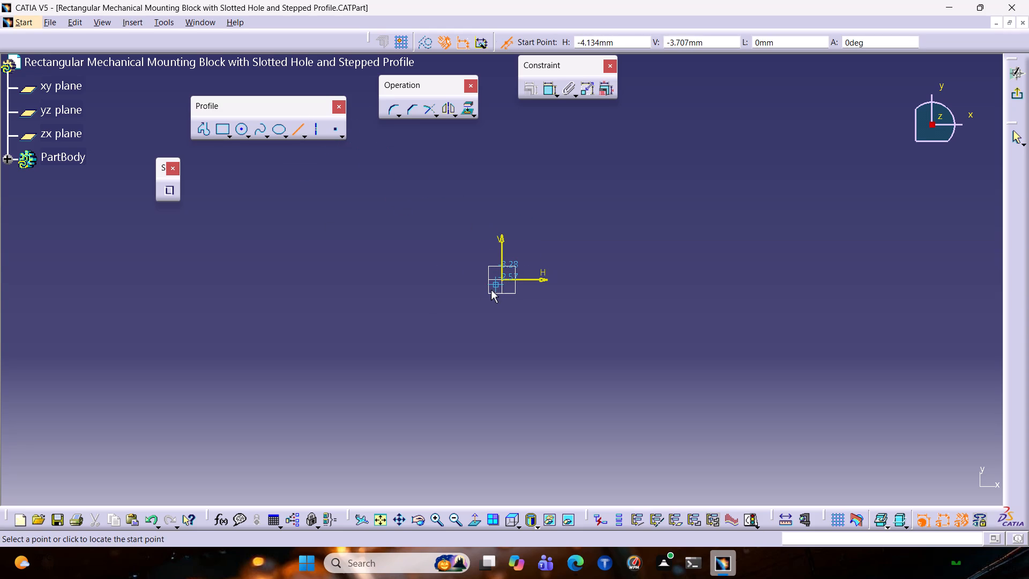
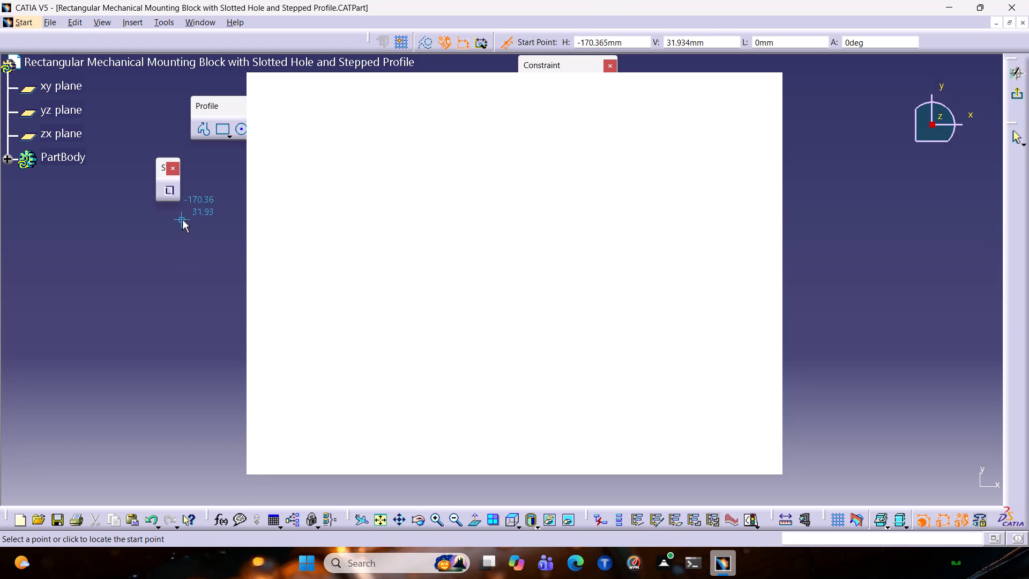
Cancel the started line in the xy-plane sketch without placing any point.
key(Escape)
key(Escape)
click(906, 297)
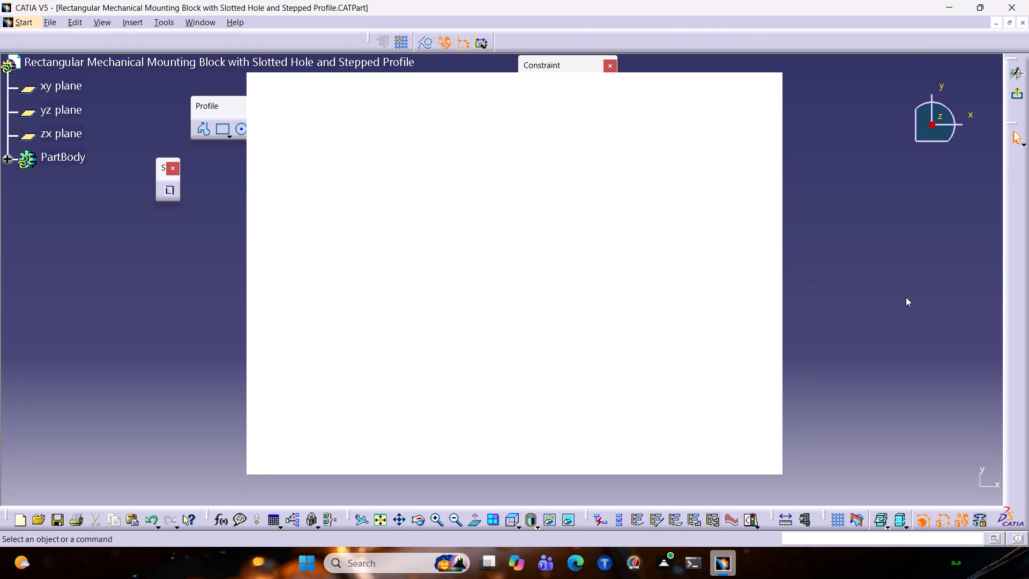
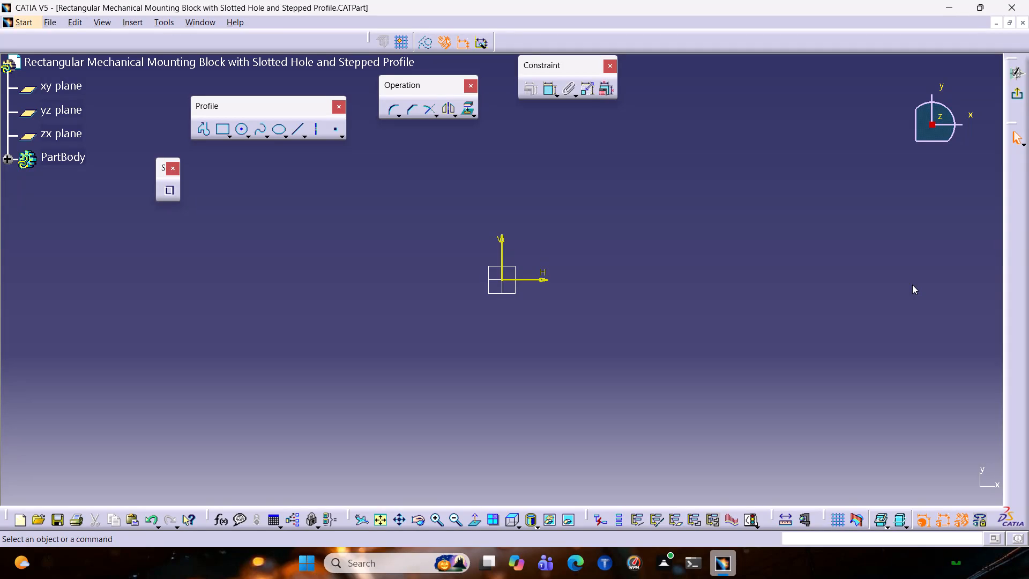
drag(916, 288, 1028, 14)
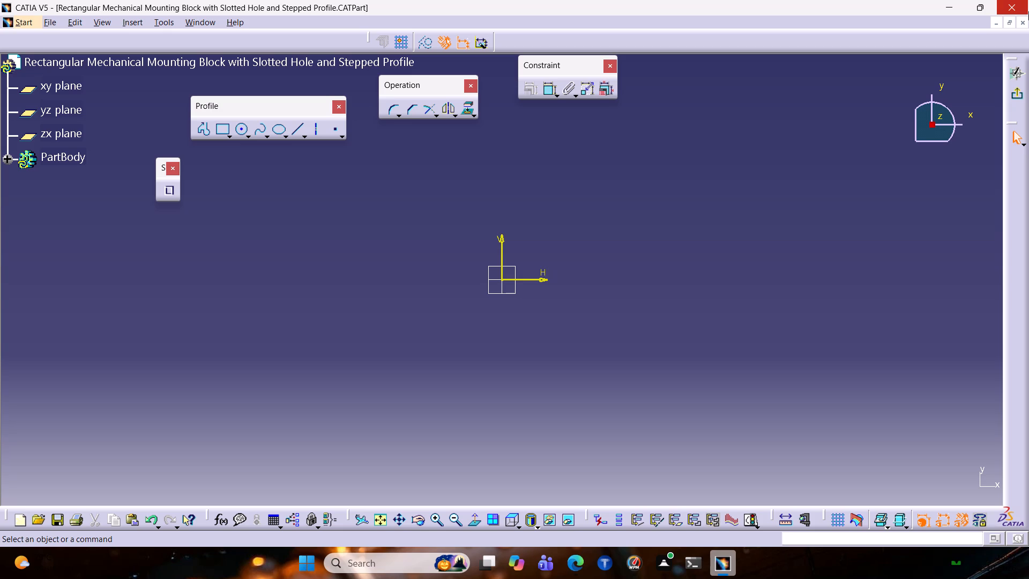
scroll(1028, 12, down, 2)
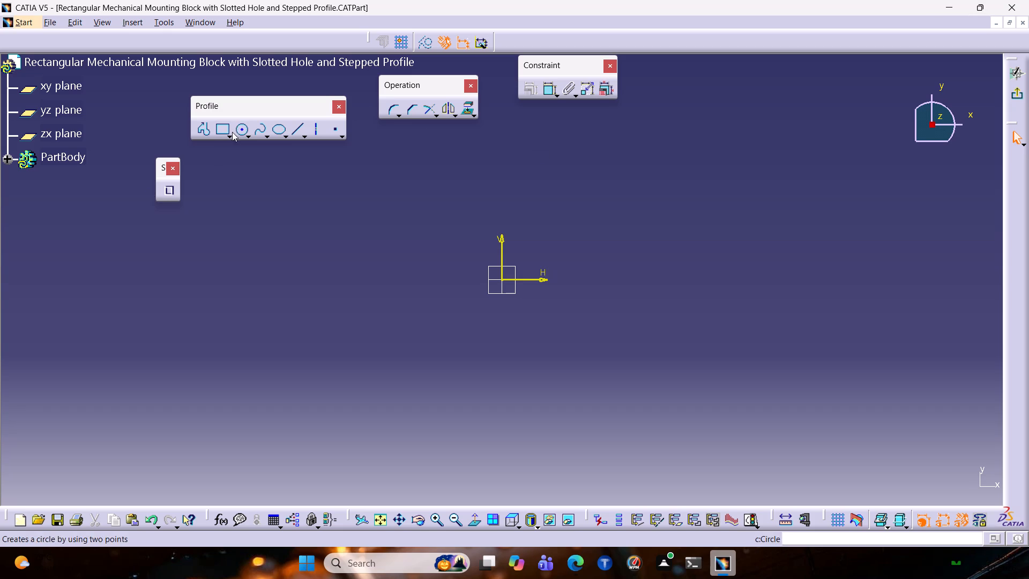
Sketch a 120 mm vertical line centred on the origin and place its length dimension on the negative H side.
click(295, 131)
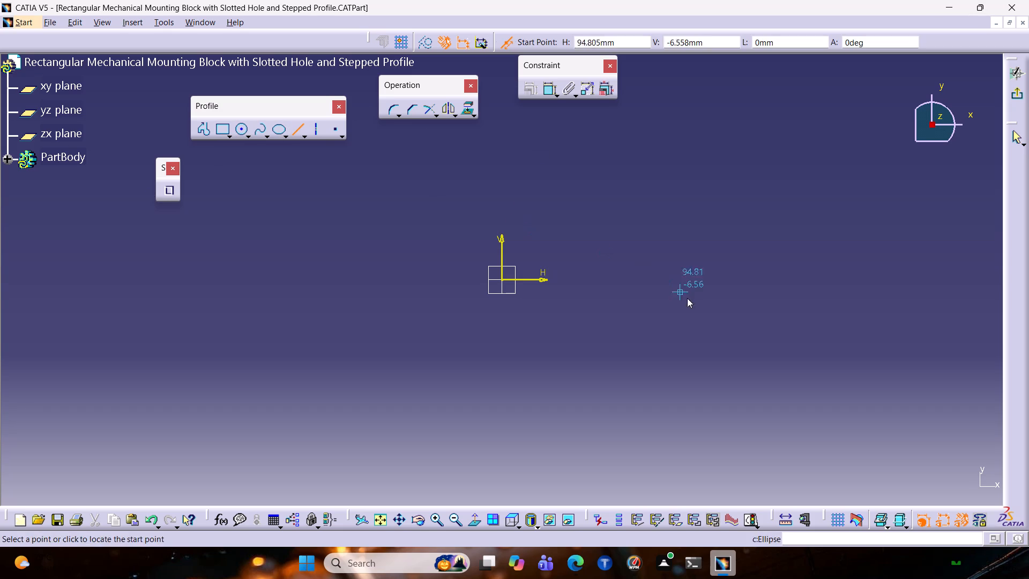
click(503, 280)
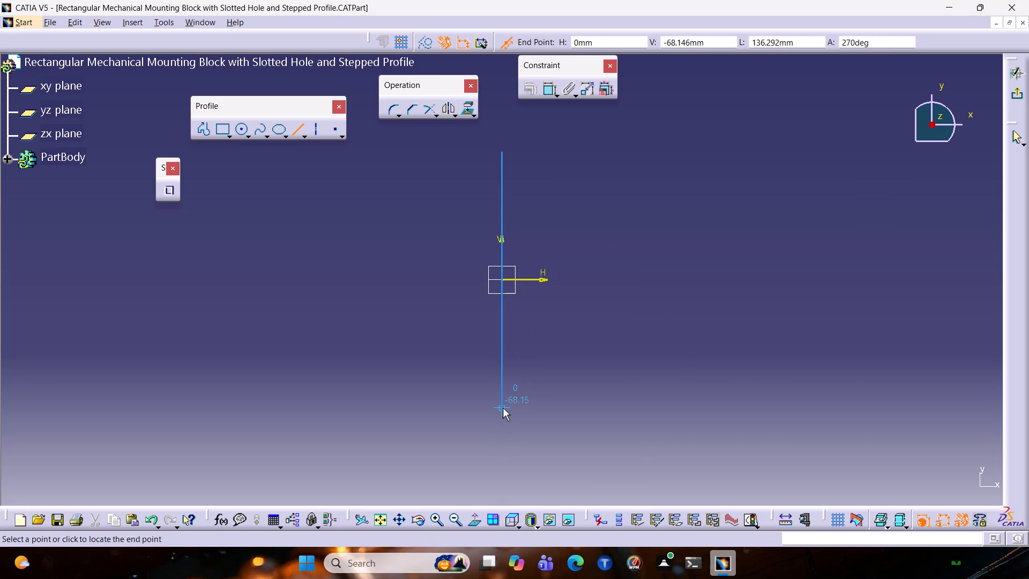
key(Tab)
key(Tab)
key(Tab)
key(Tab)
text(120)
key(Return)
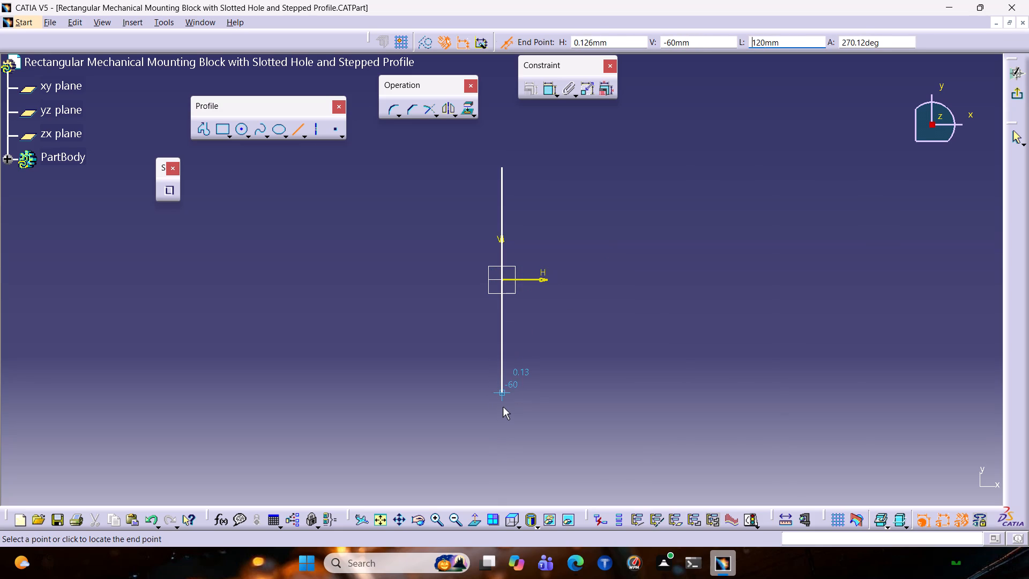
click(499, 395)
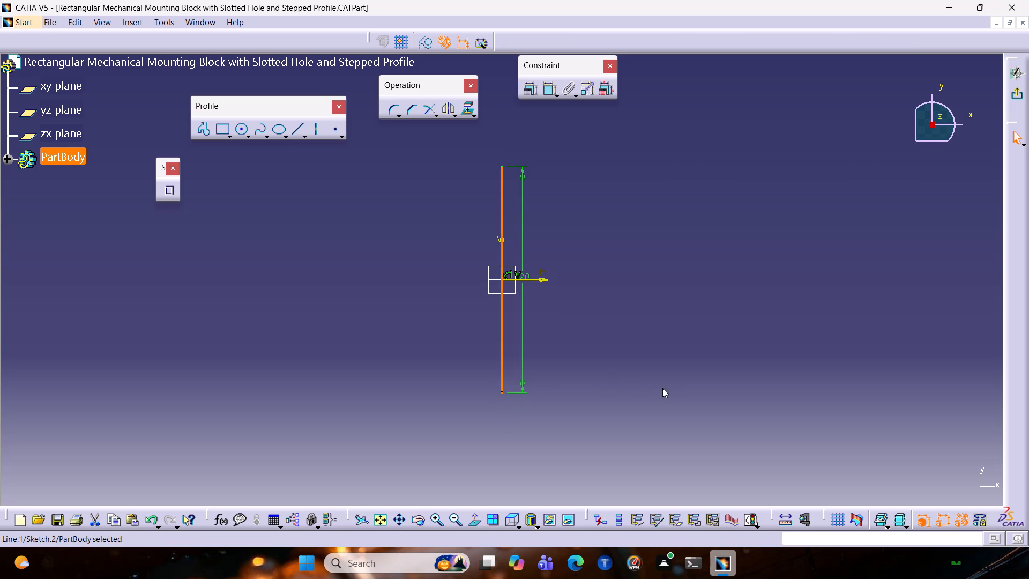
drag(525, 174, 397, 187)
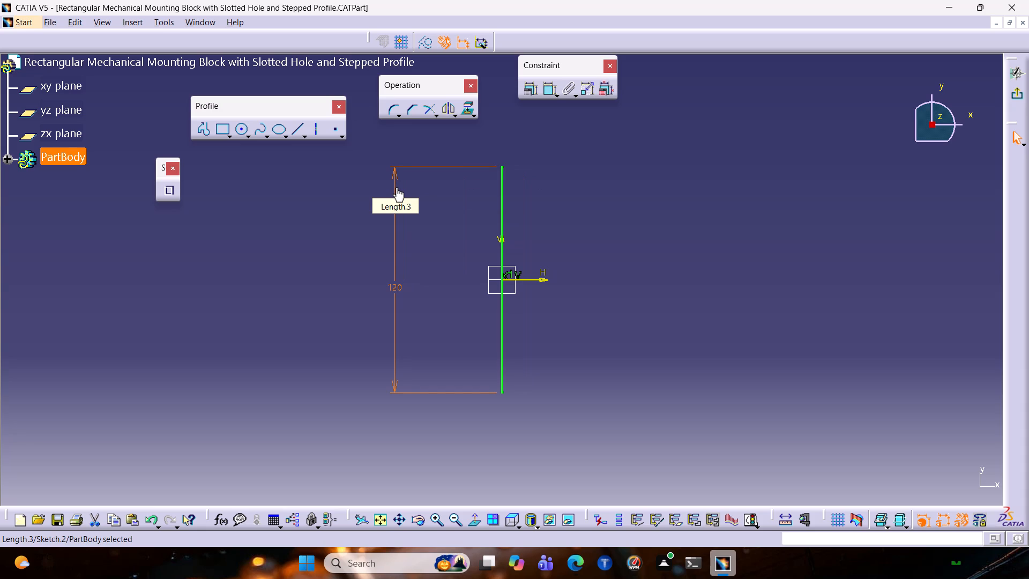
Sketch a connected profile from the vertical line's upper end, 90 mm along positive H and 120 mm down, closing at its lower end.
click(214, 130)
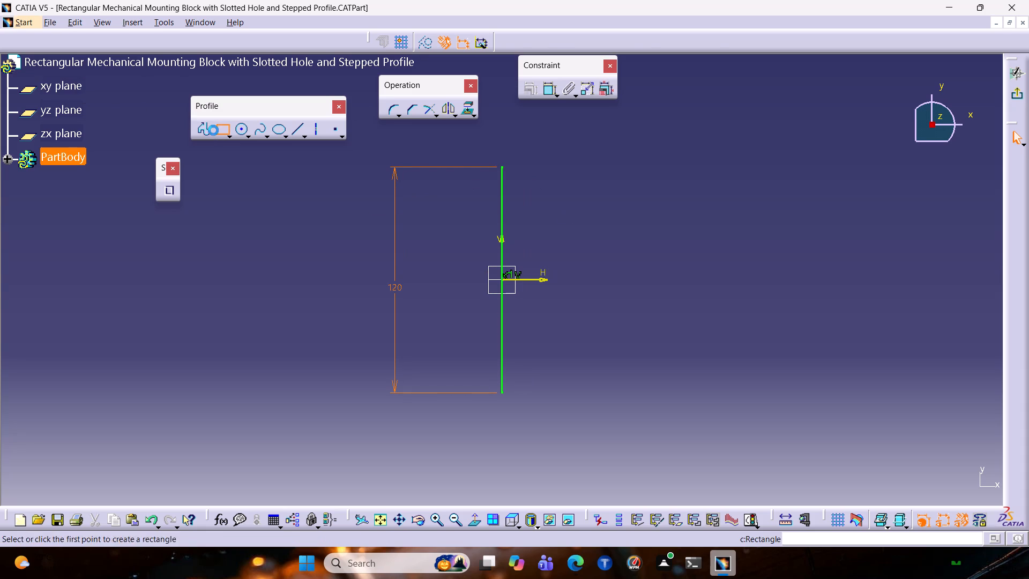
click(209, 130)
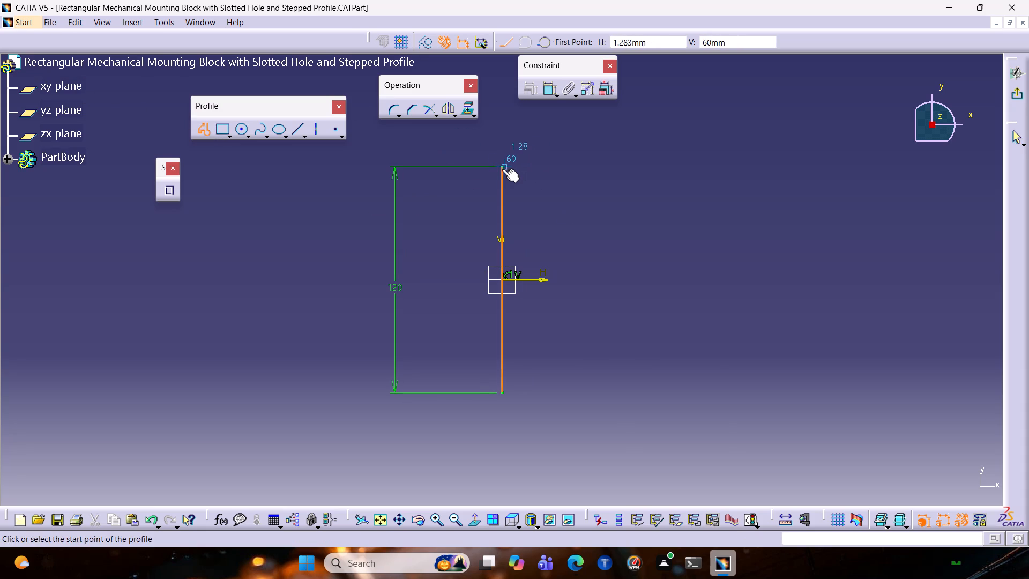
click(501, 169)
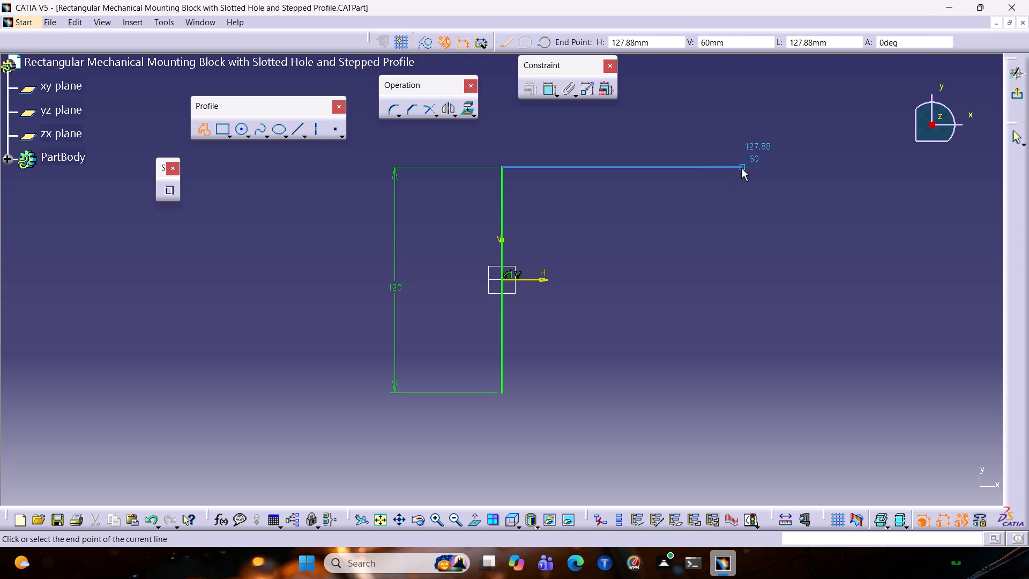
key(Tab)
key(Tab)
key(Tab)
key(Tab)
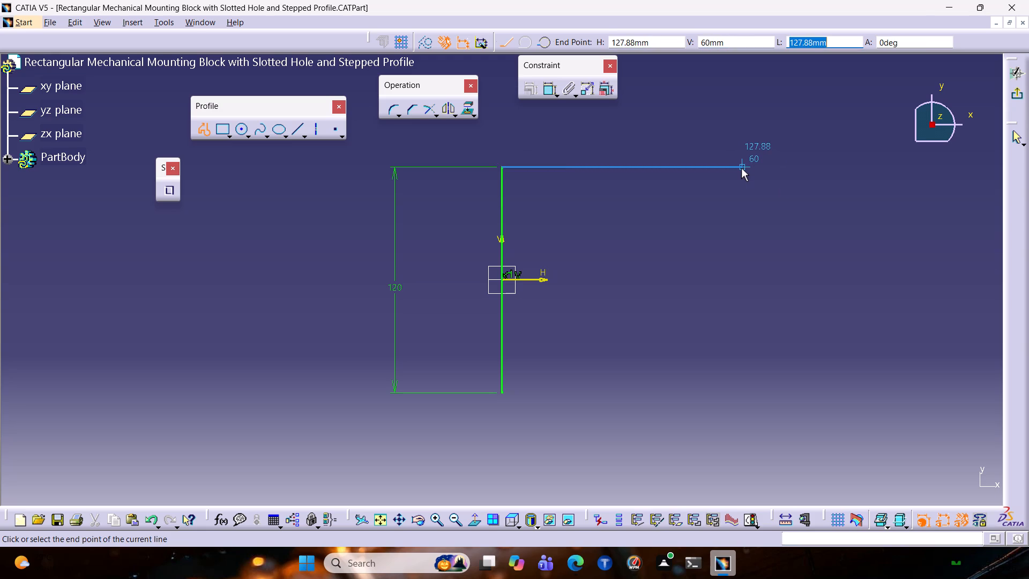
text(90)
key(Return)
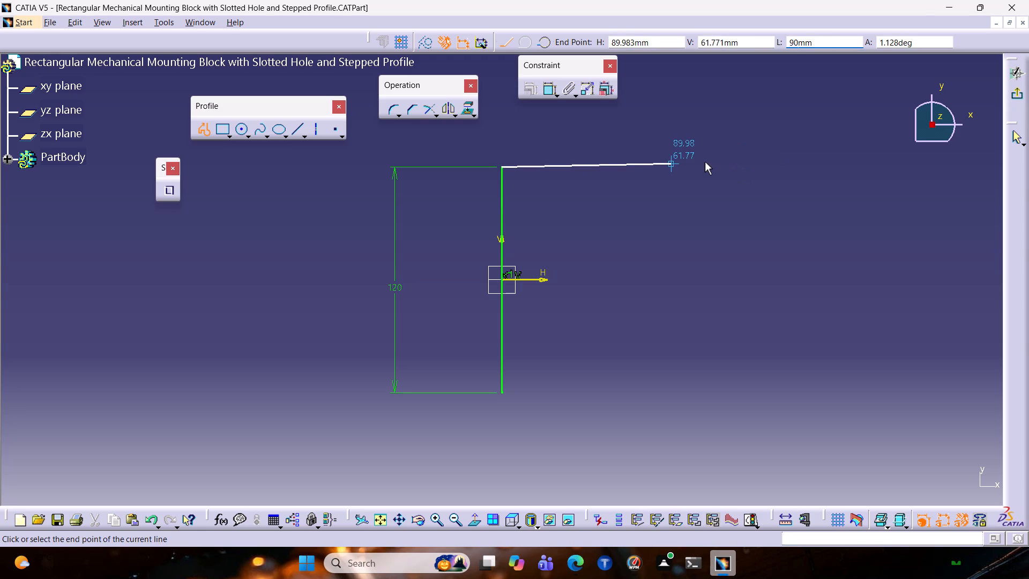
click(673, 166)
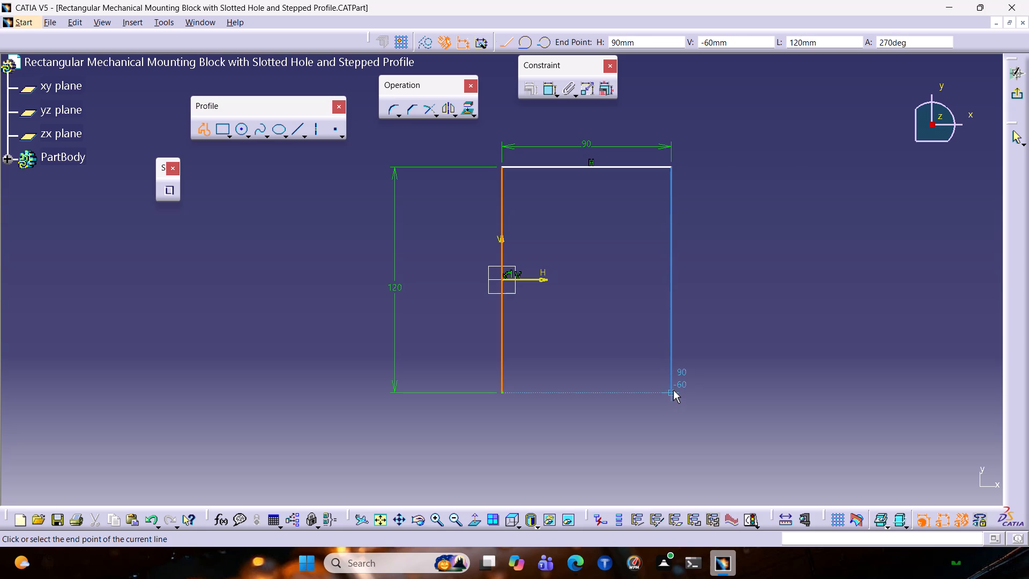
click(672, 391)
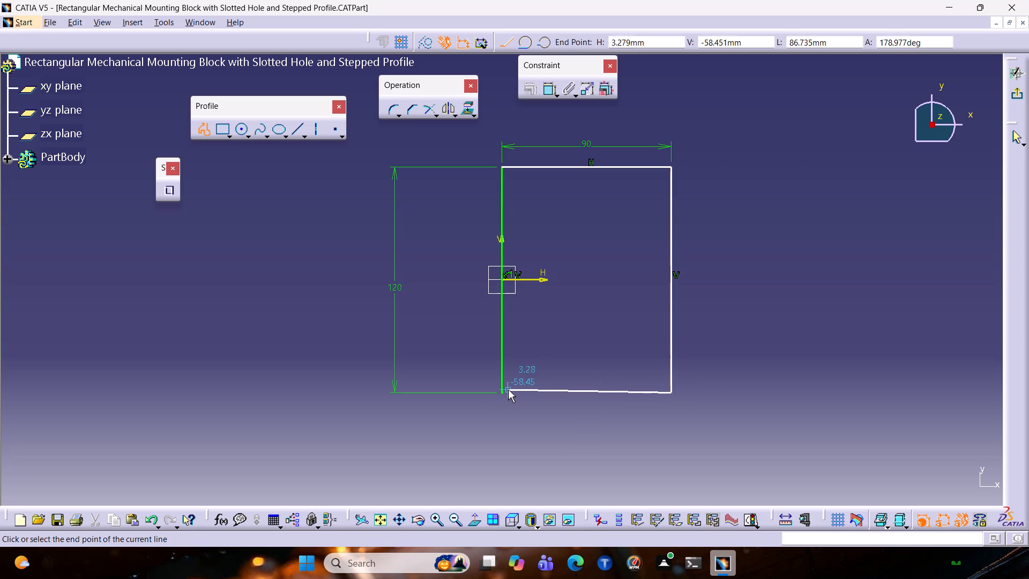
click(502, 392)
key(Escape)
key(Escape)
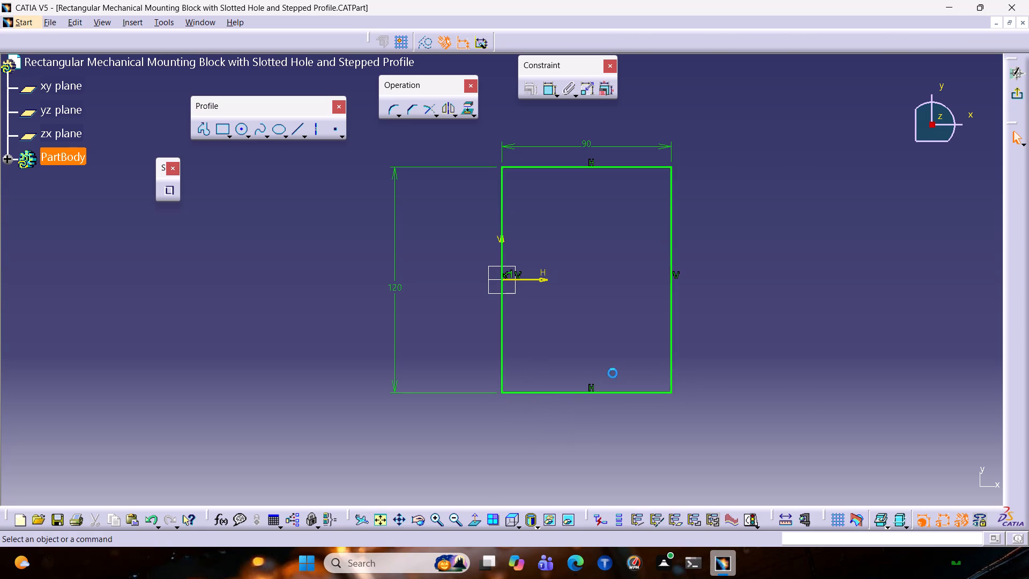
Sketch a three-sided step profile about 63 mm wide and 78 mm high on the negative H side, ending on the 120 mm line.
click(206, 131)
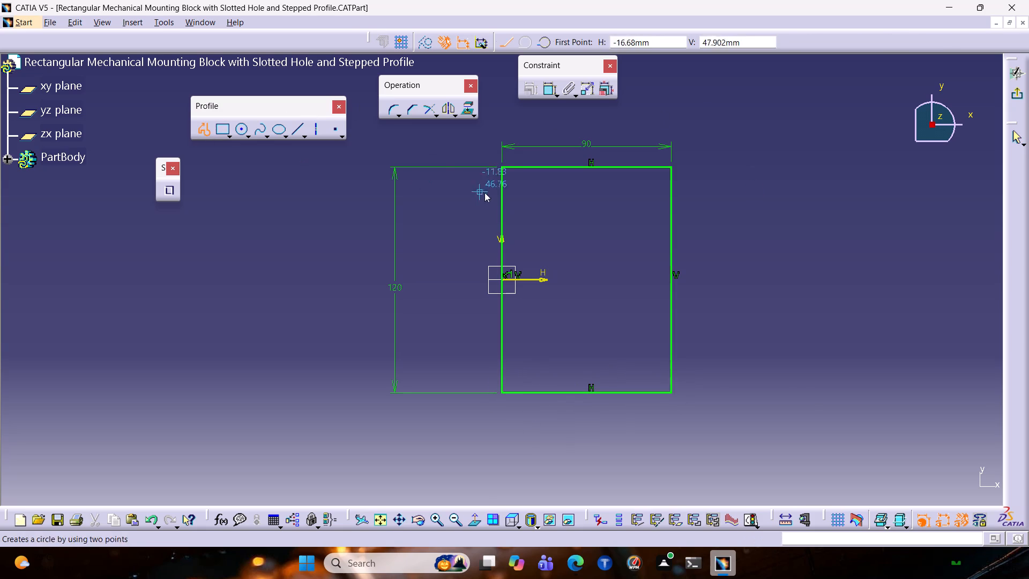
click(502, 204)
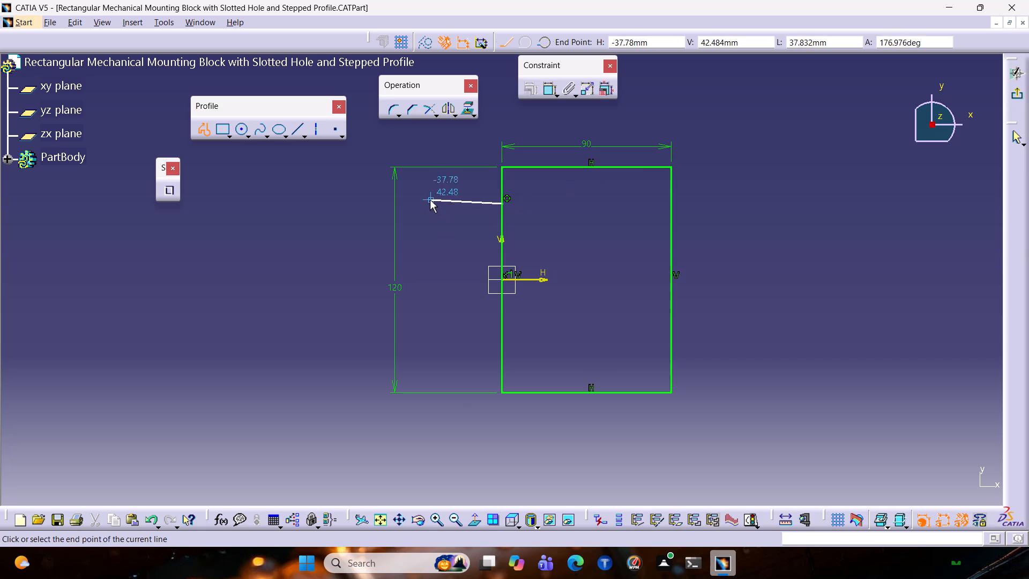
click(384, 204)
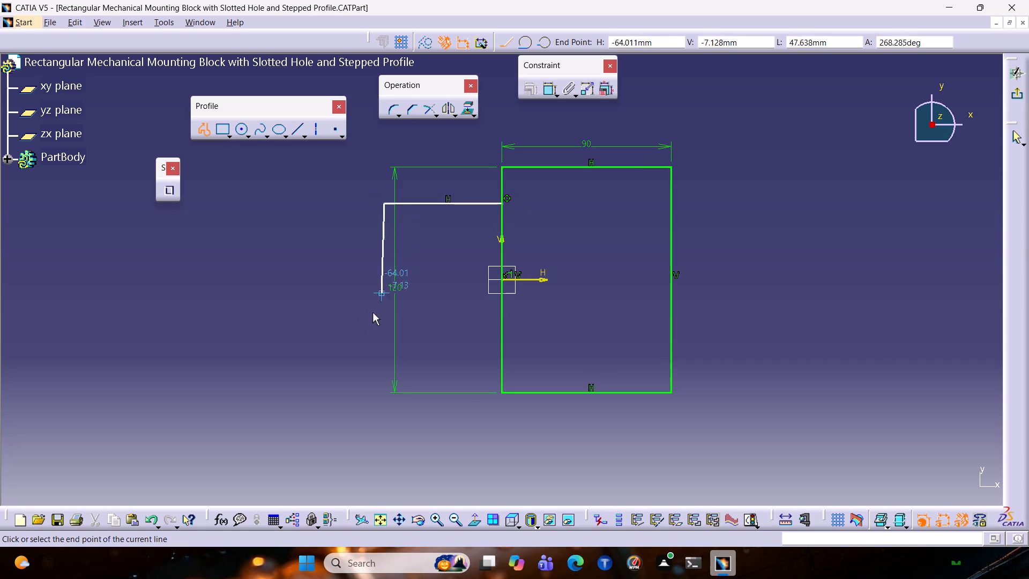
click(385, 351)
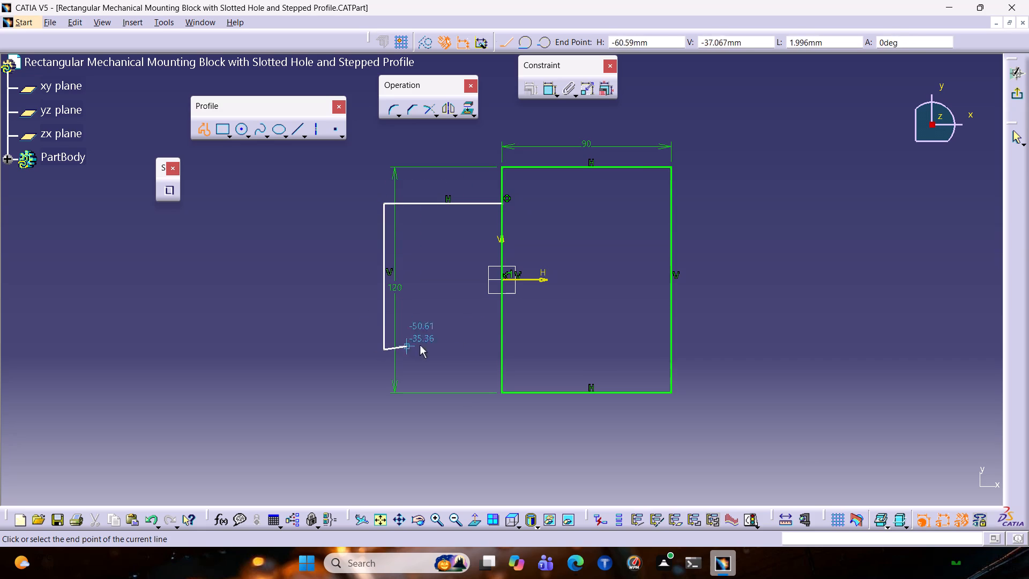
click(501, 348)
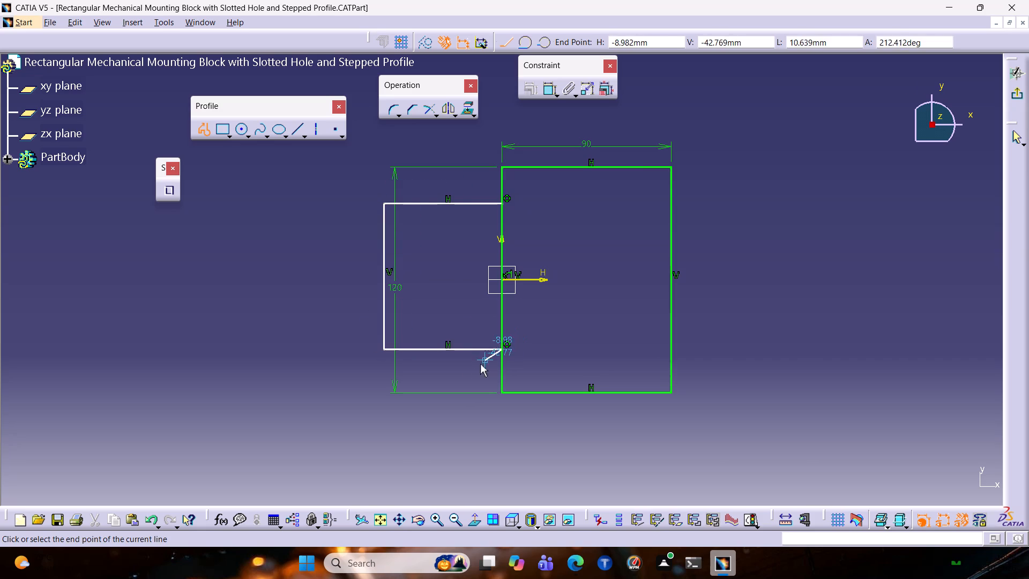
key(Escape)
key(Escape)
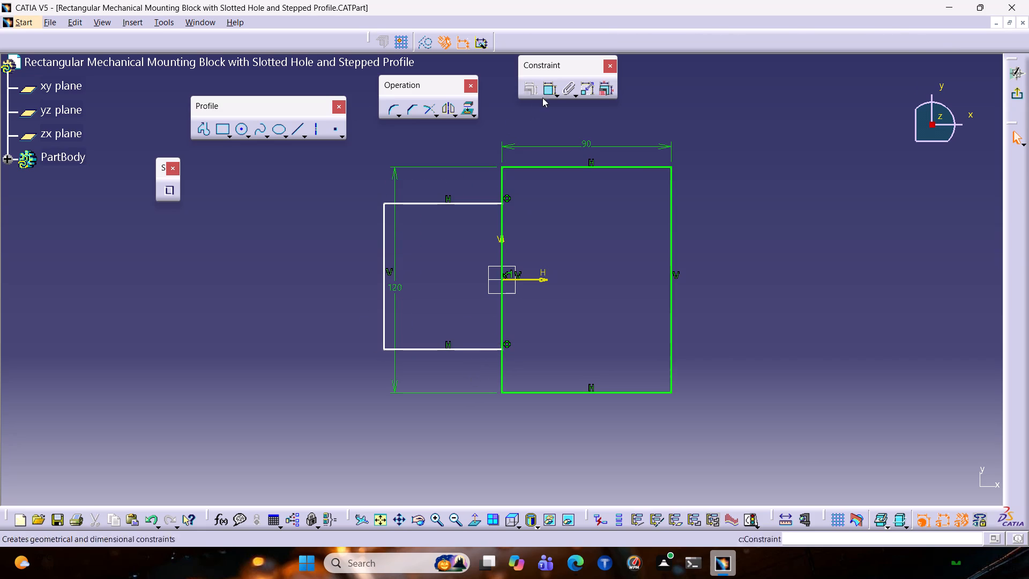
Constrain the step's top edge to 20 mm below the large rectangle's top edge.
click(545, 92)
click(501, 167)
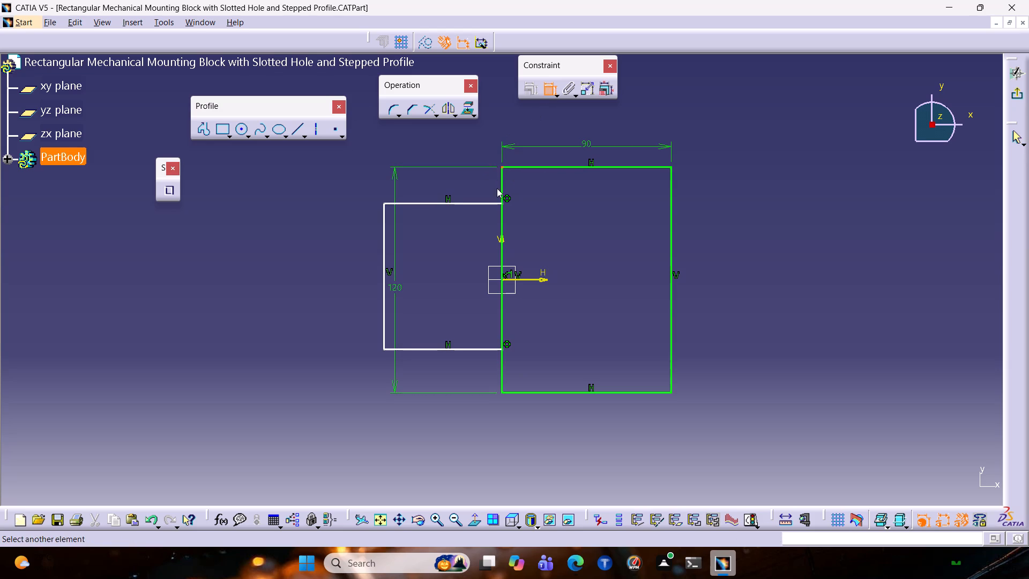
click(493, 204)
click(313, 202)
double_click(314, 196)
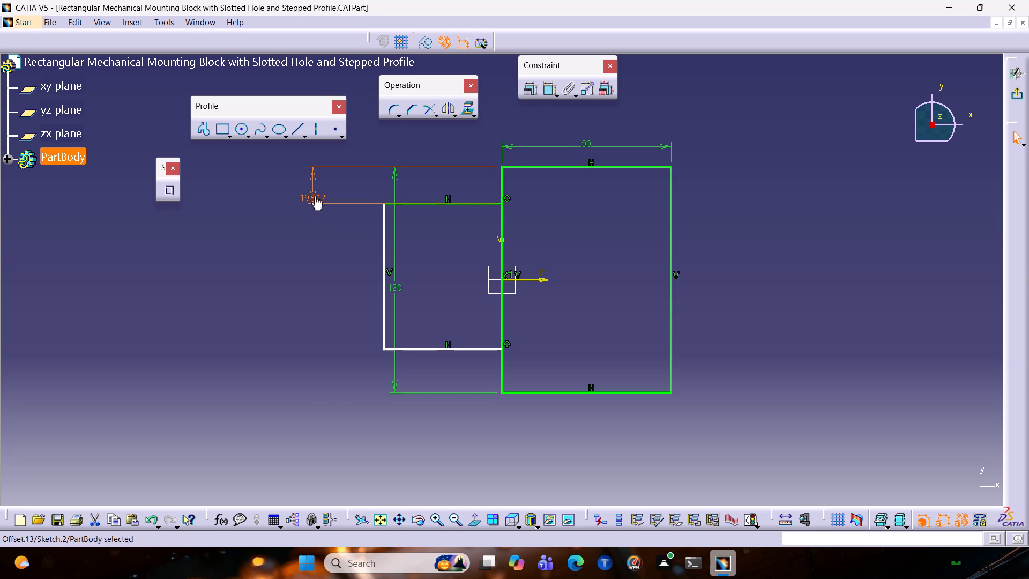
text(20)
key(Return)
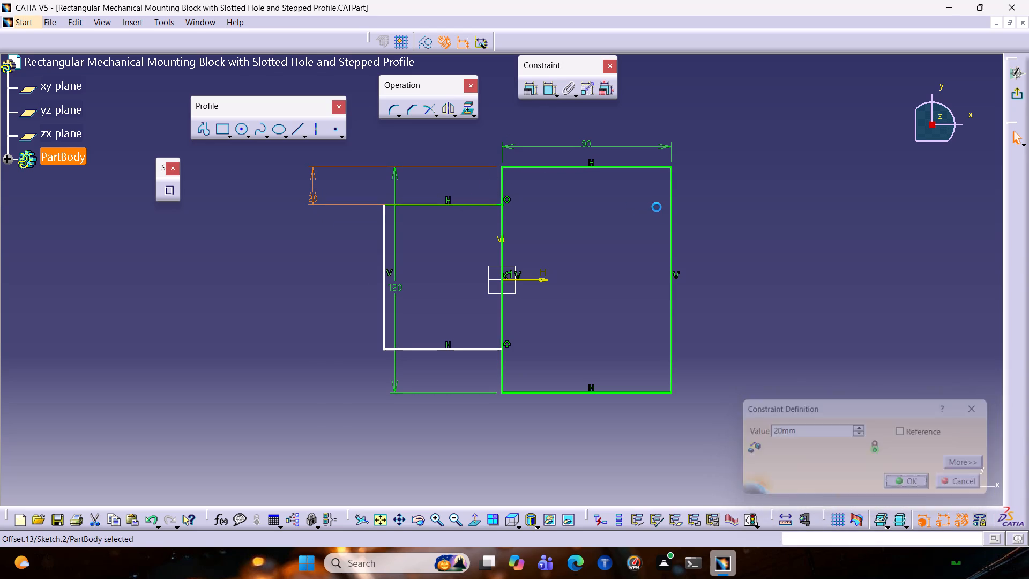
Constrain the step's bottom edge to 20 mm above the large rectangle's bottom edge, dismissing the typing-training pop-up.
click(547, 86)
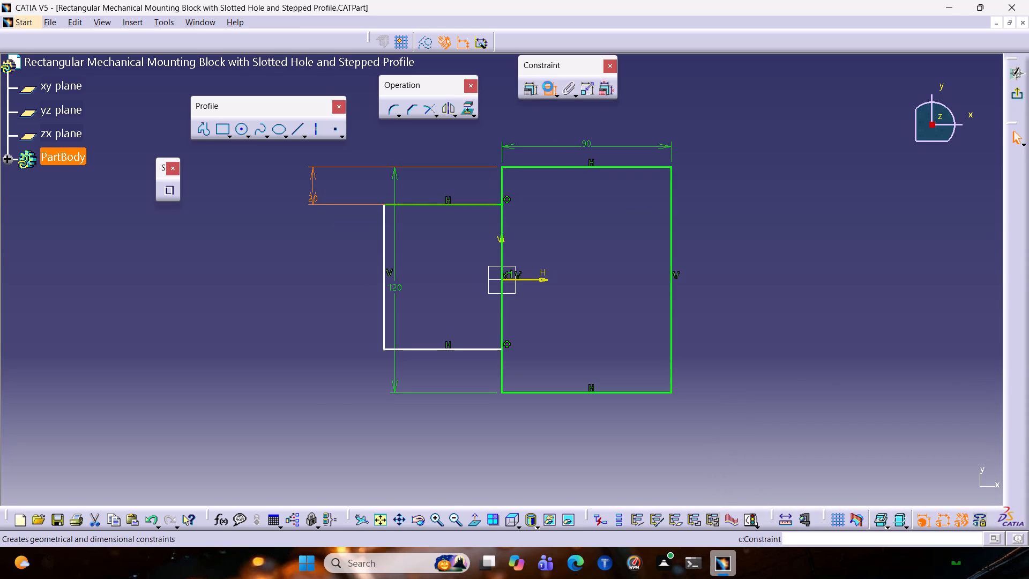
click(467, 348)
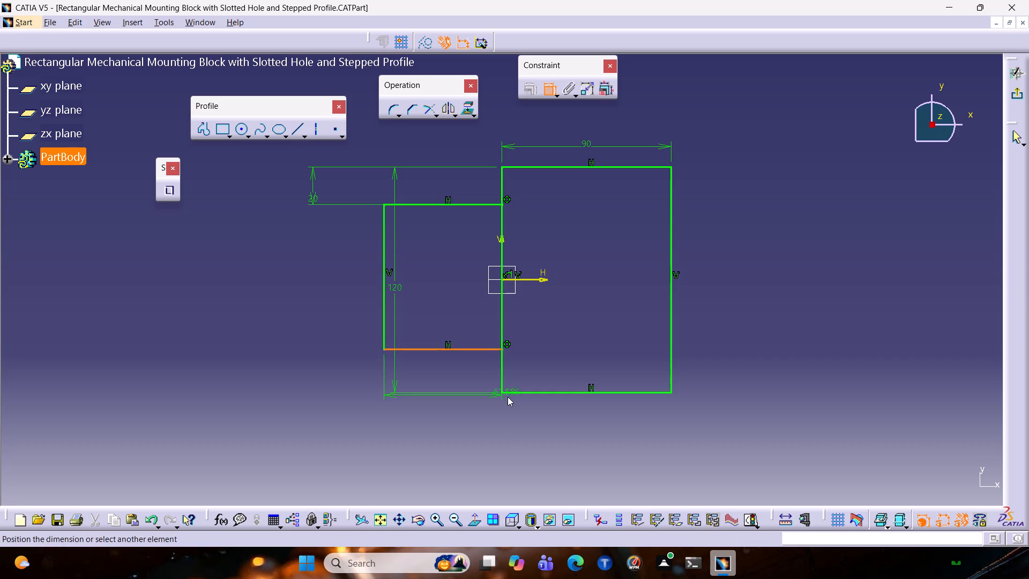
click(505, 392)
click(381, 387)
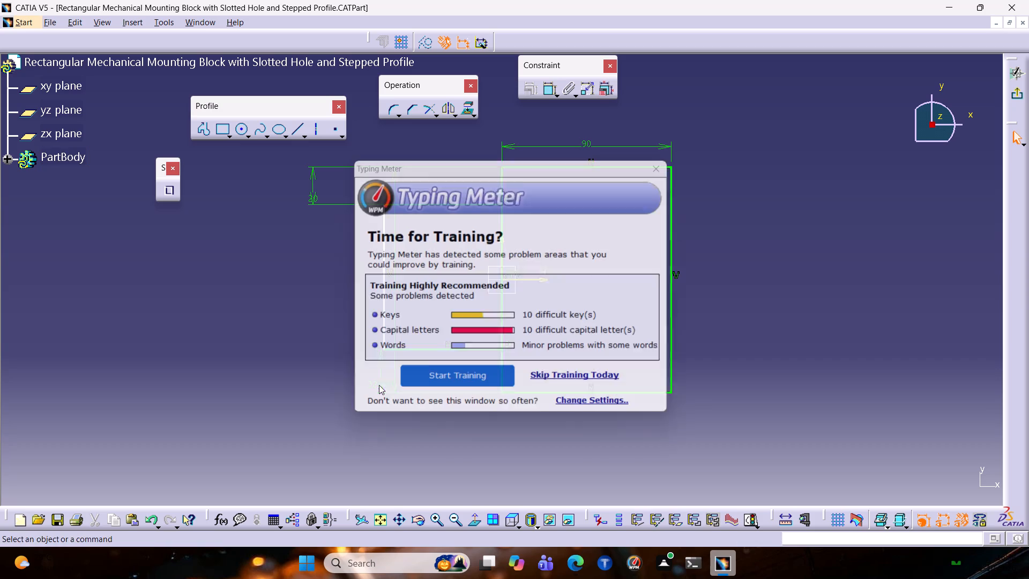
click(379, 385)
click(653, 164)
click(665, 164)
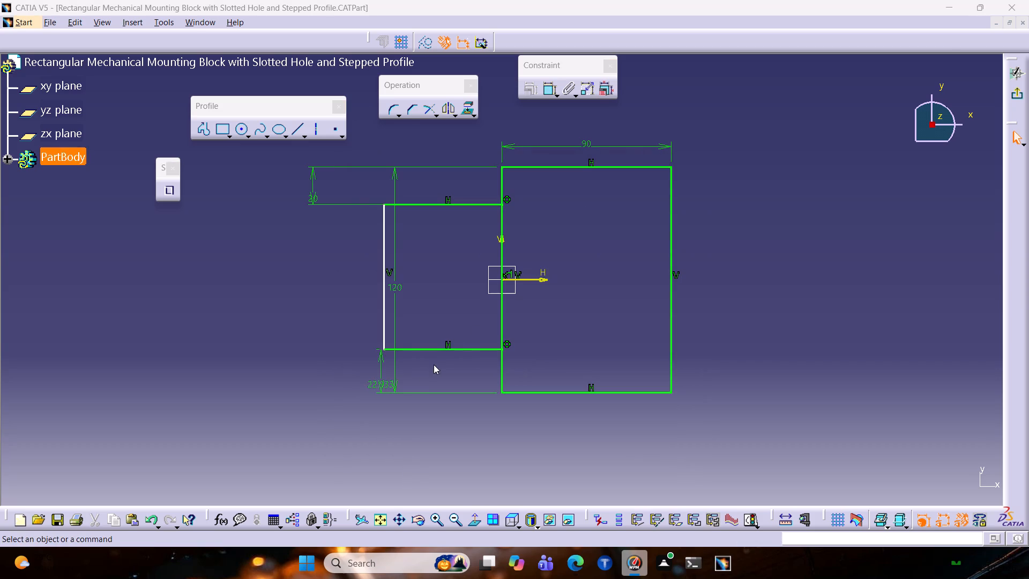
double_click(372, 382)
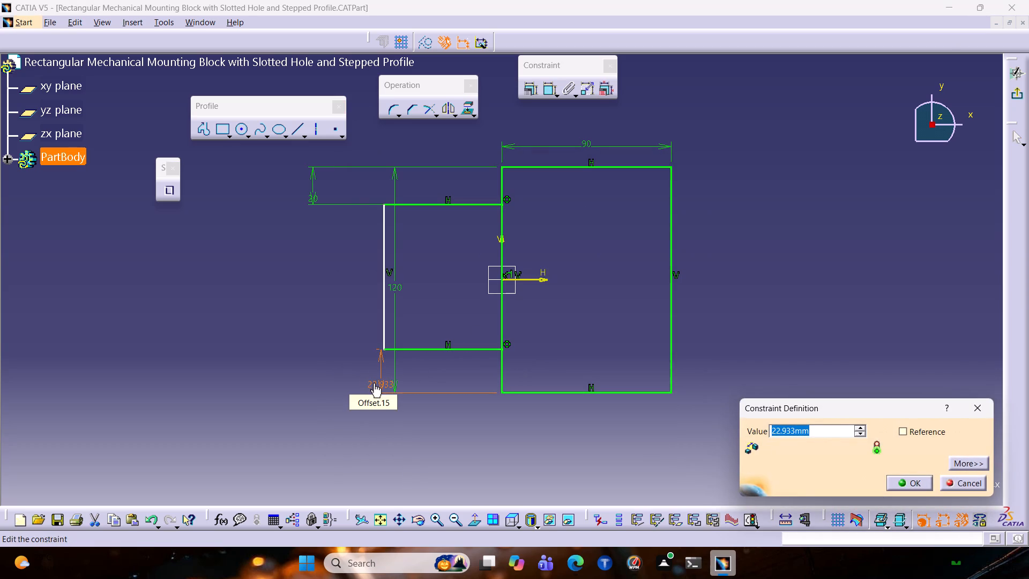
text(20)
key(Return)
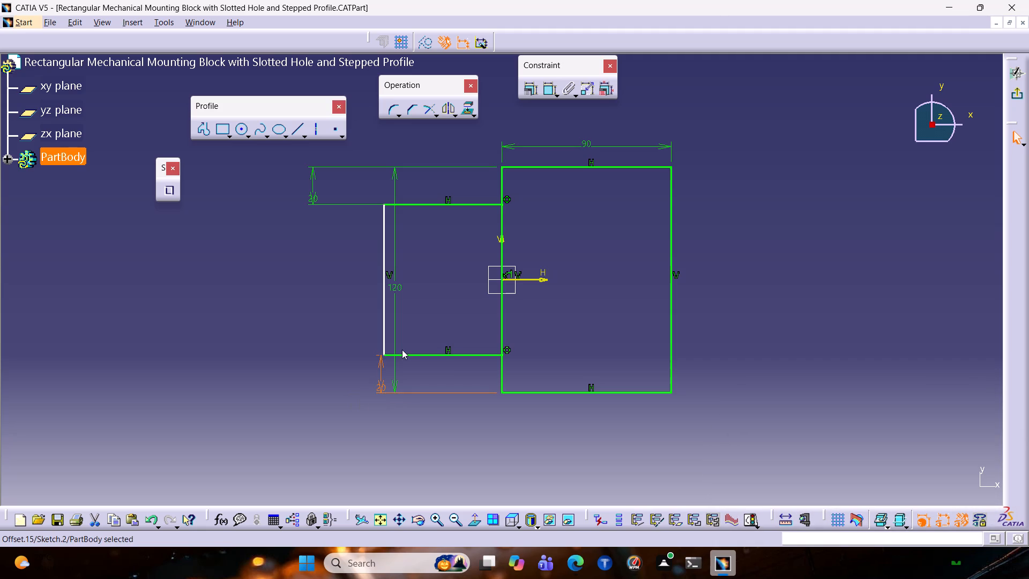
Constrain the step's outer vertical edge to 70 mm from the 120 mm vertical line.
click(543, 92)
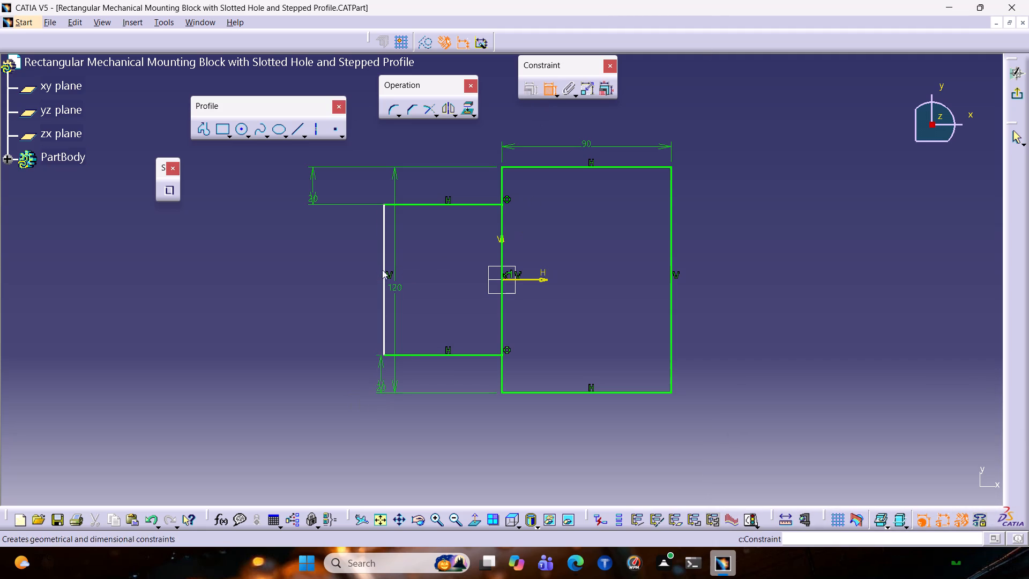
click(501, 249)
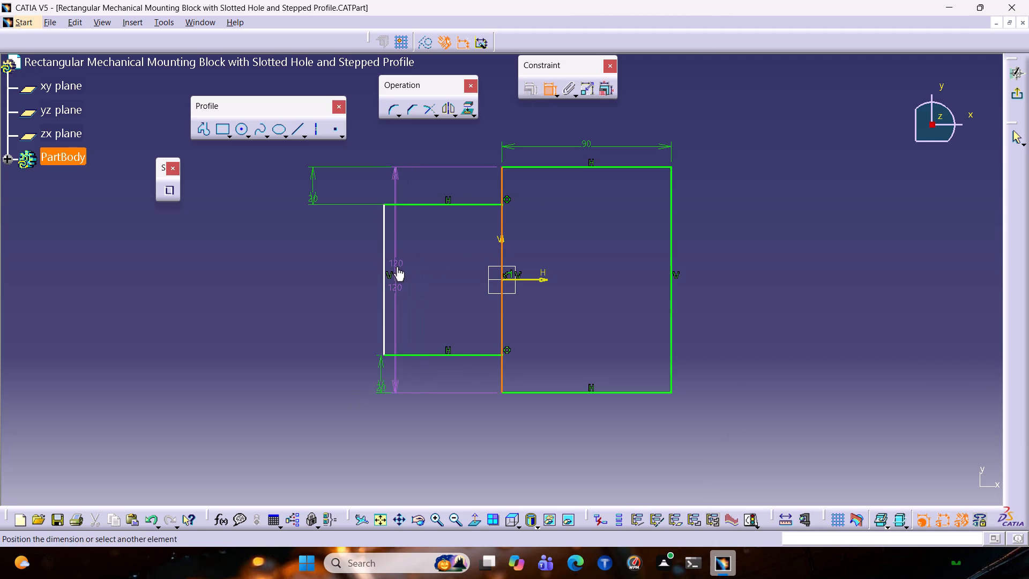
click(383, 265)
click(450, 375)
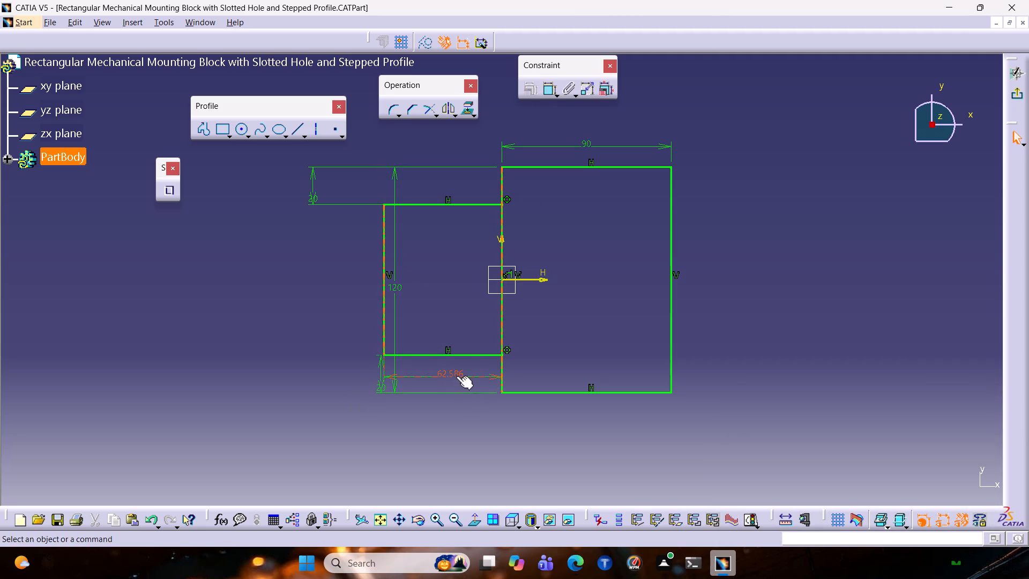
double_click(457, 376)
text(70)
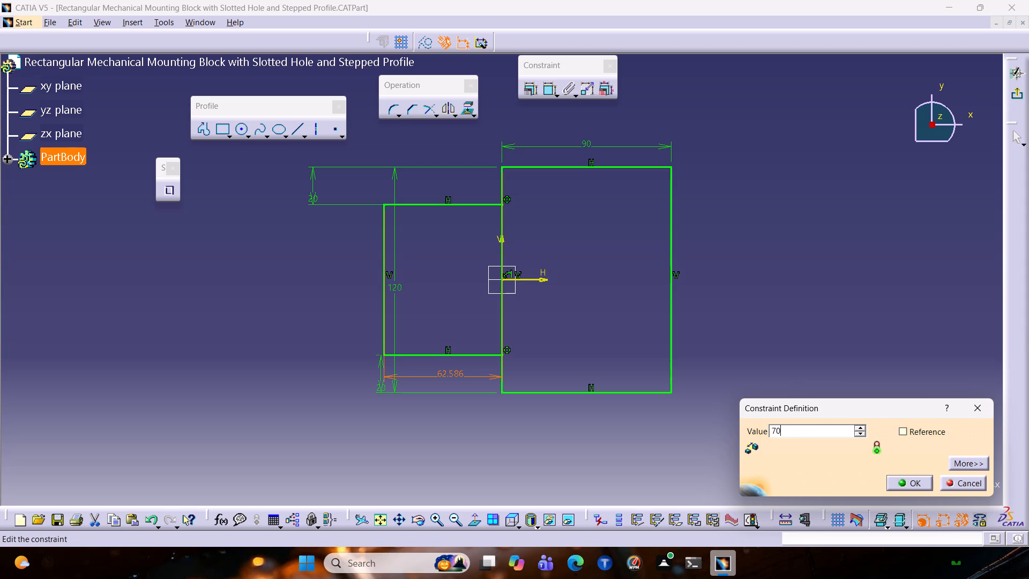
key(Return)
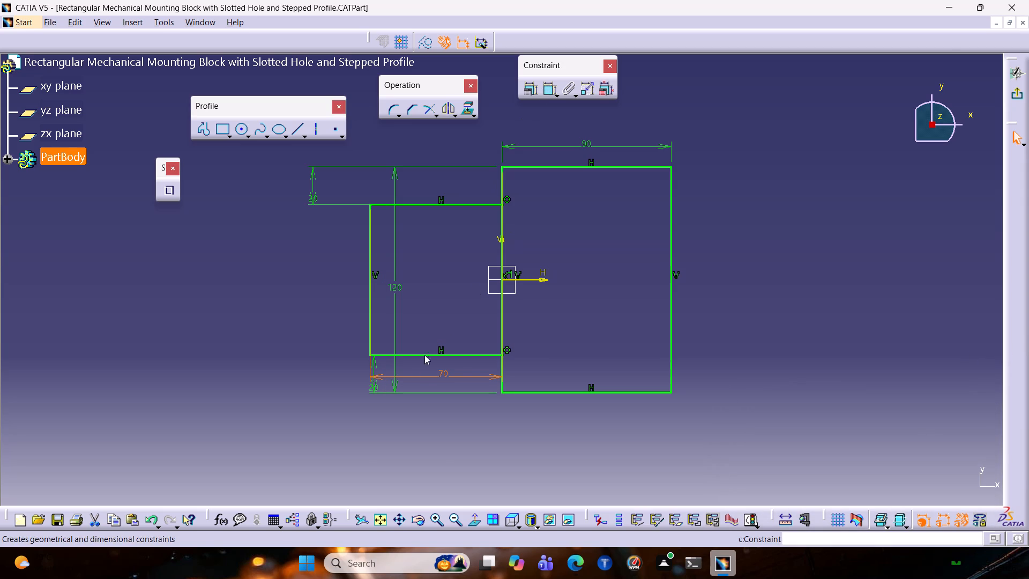
Reposition the 120 mm dimension outside the large rectangle, beyond its far vertical edge.
drag(393, 387, 705, 350)
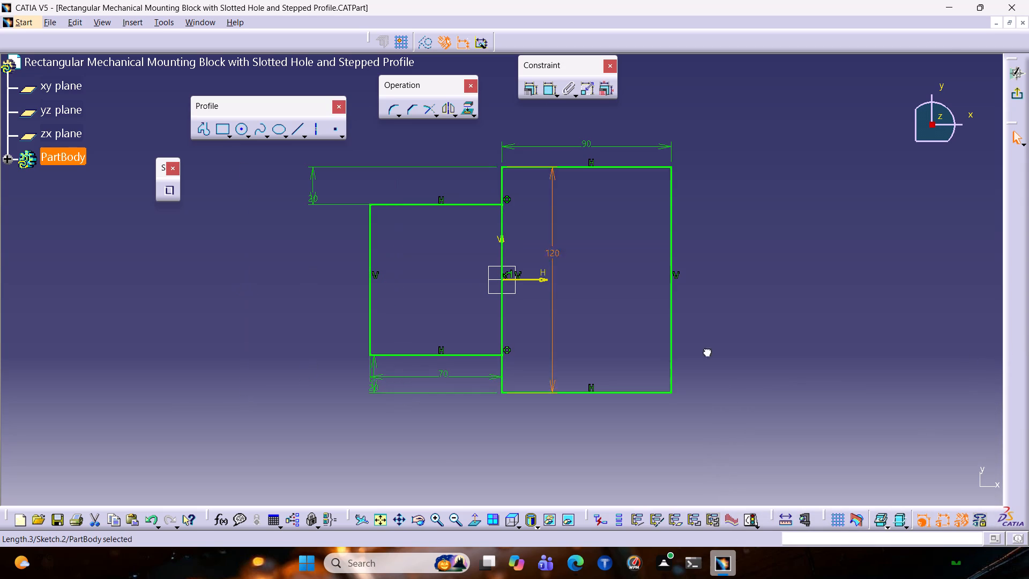
drag(705, 350, 704, 380)
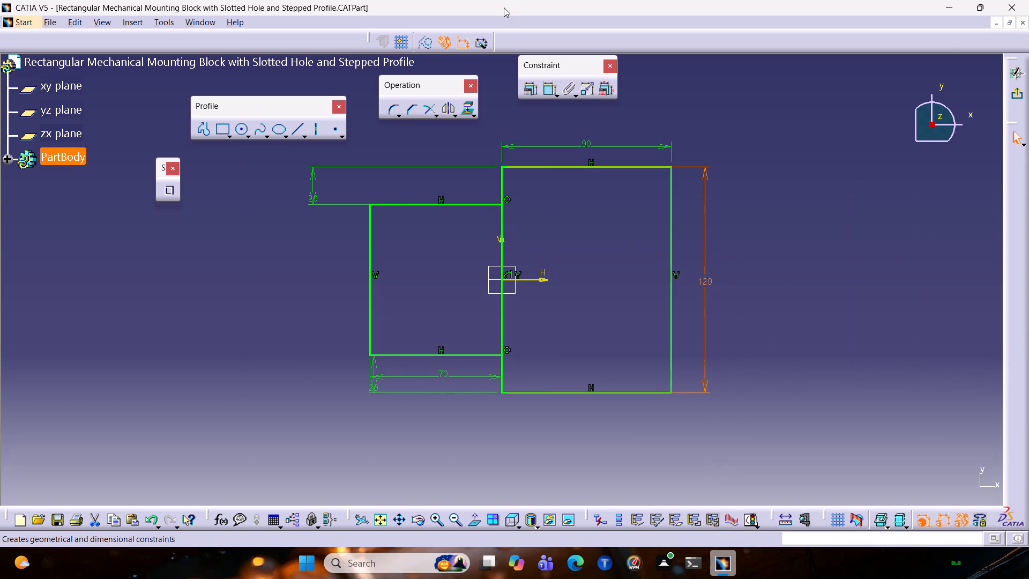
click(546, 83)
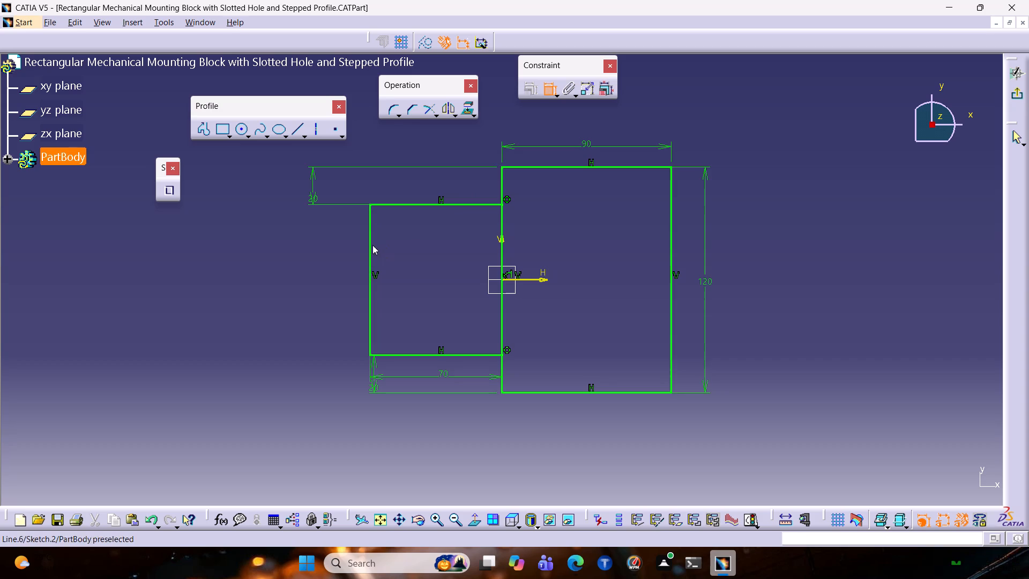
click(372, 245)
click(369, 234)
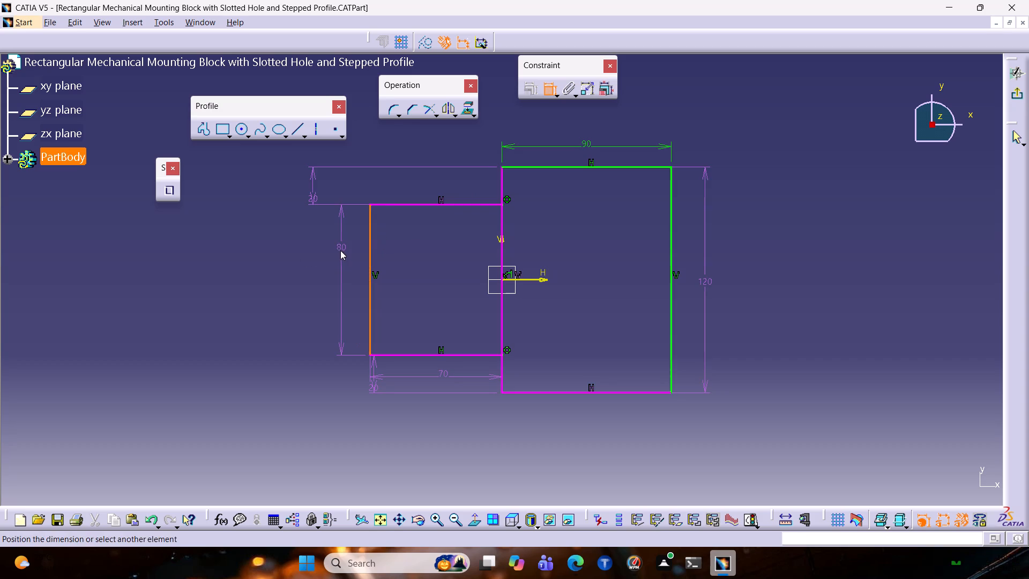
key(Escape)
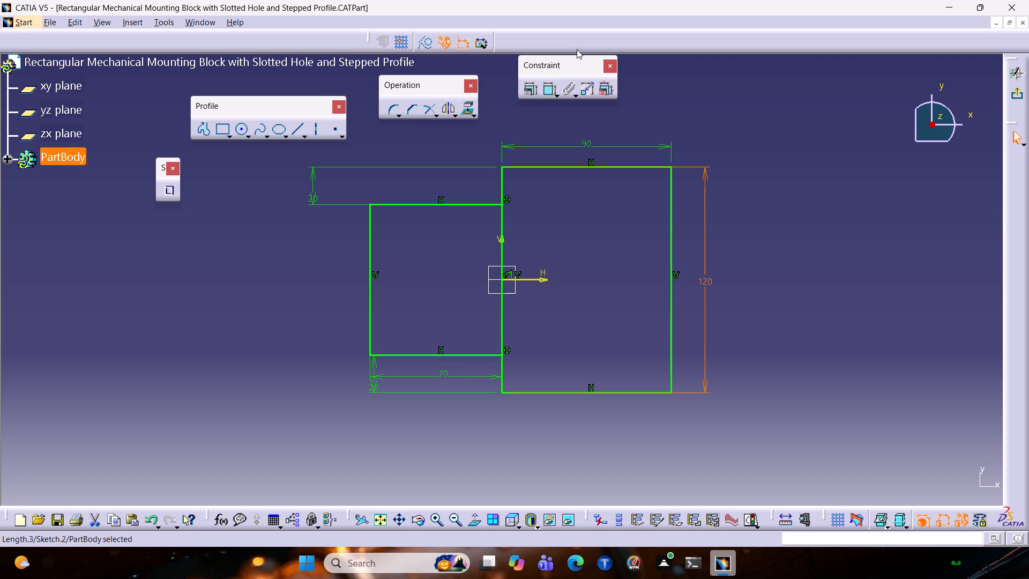
Break the shared 120 mm vertical line at the step's edges with Quick Trim, keeping all segments and converting its length into a distance.
click(435, 111)
click(487, 124)
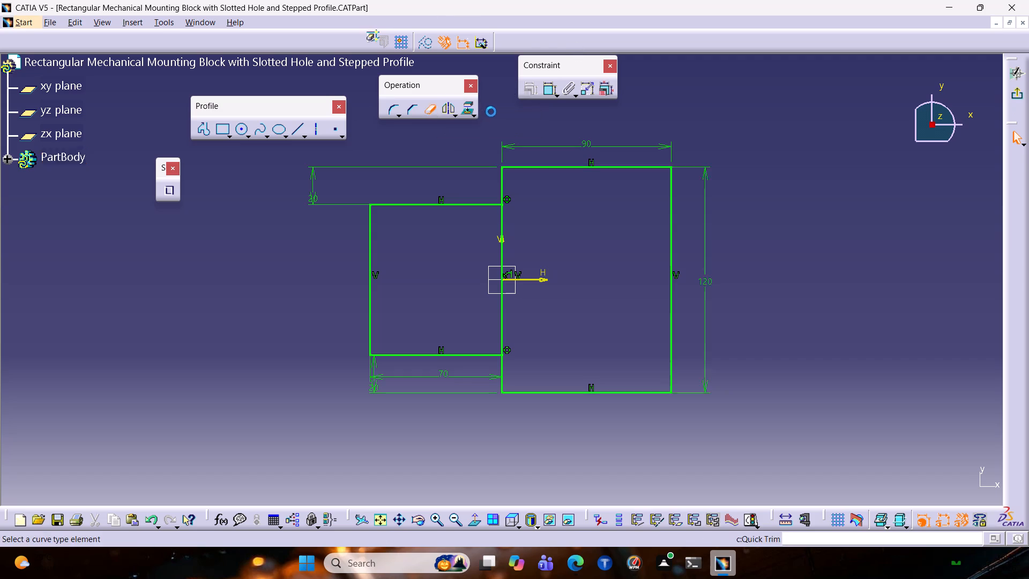
click(565, 41)
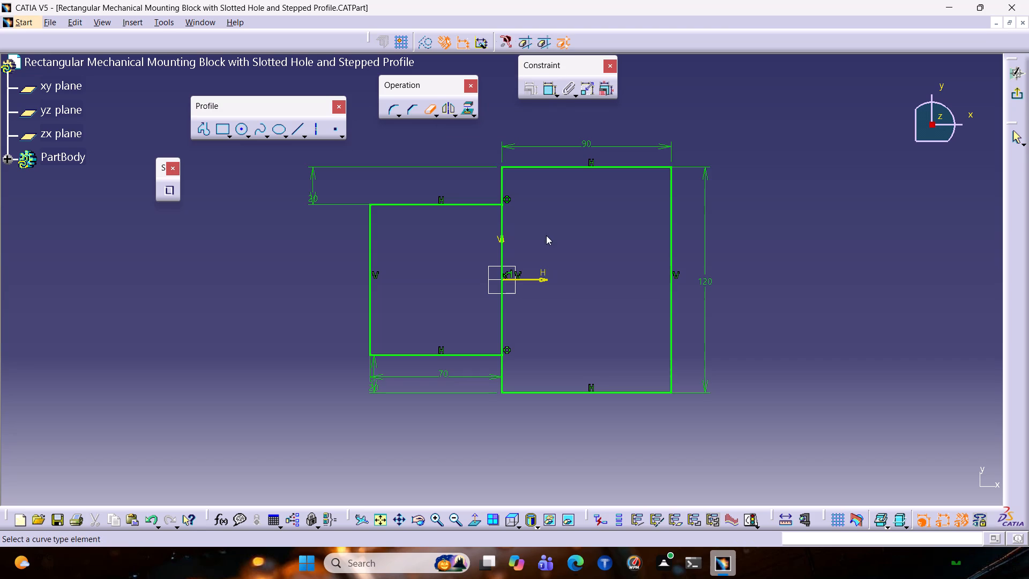
click(504, 213)
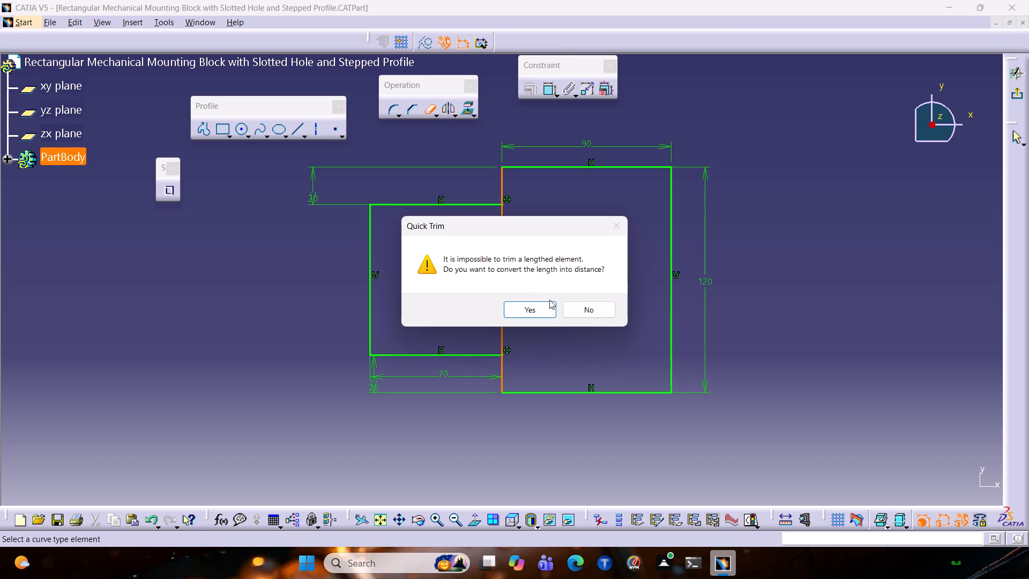
click(548, 311)
click(557, 323)
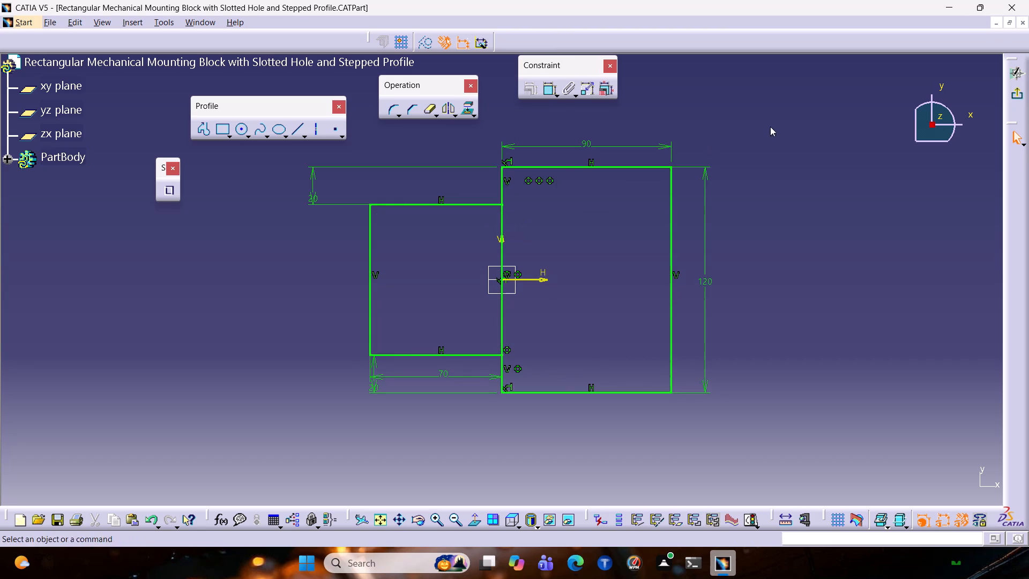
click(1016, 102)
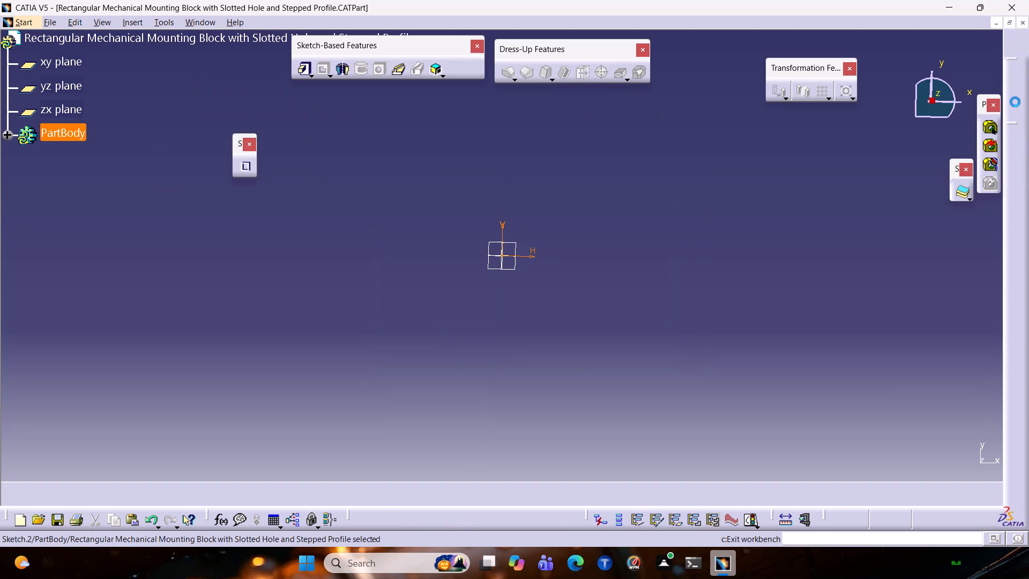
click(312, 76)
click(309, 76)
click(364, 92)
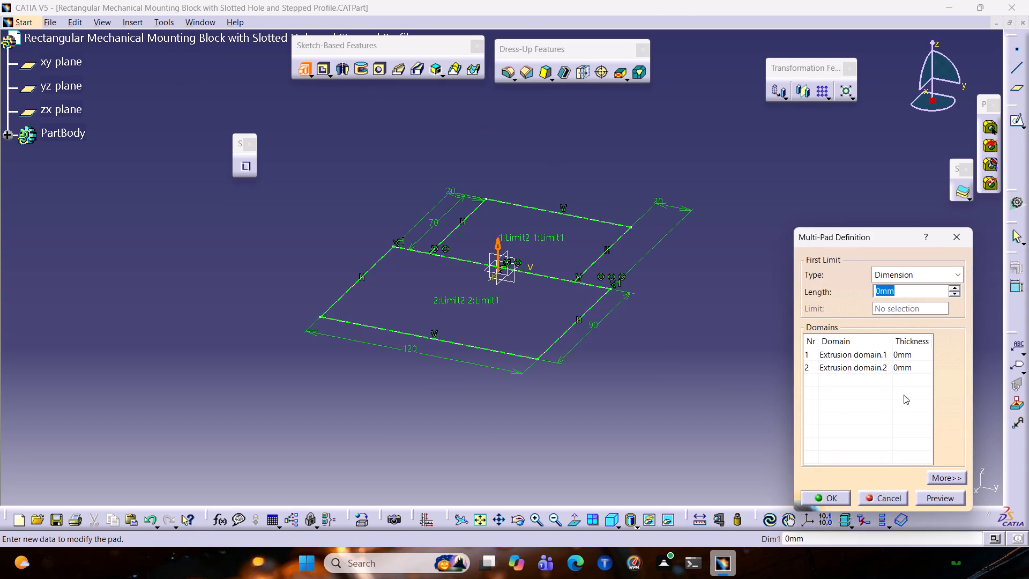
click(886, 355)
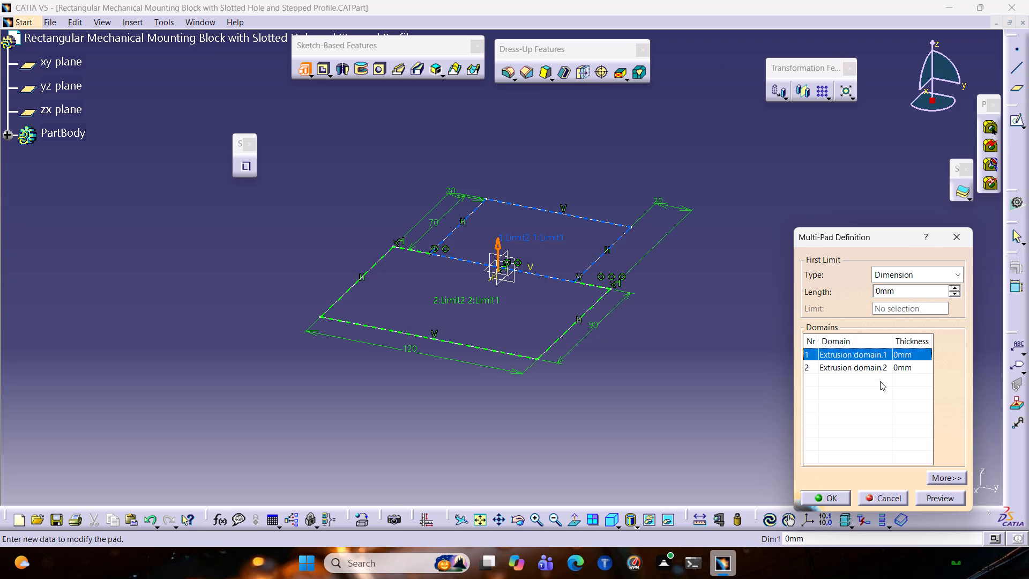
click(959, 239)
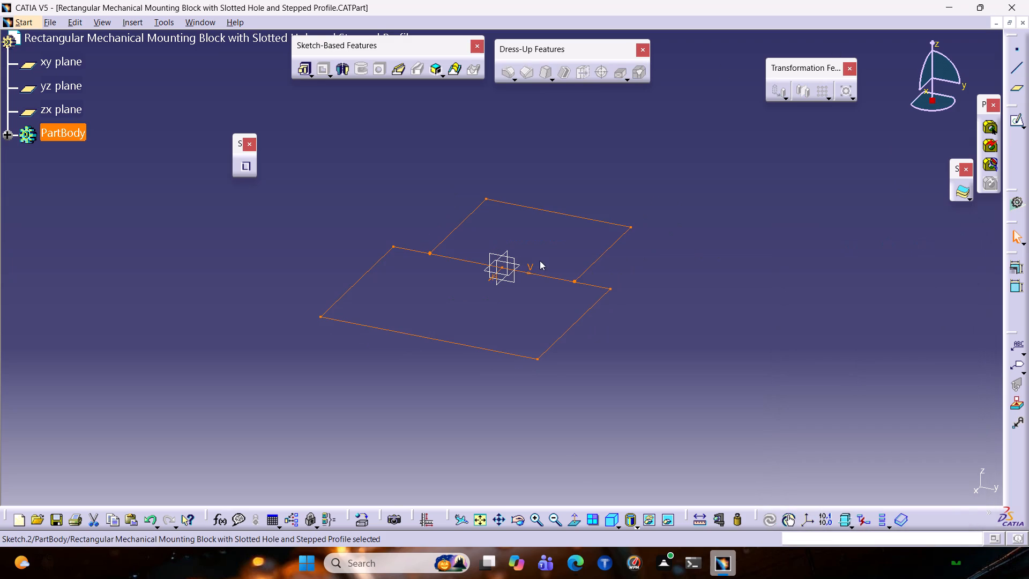
Delete the step's three lines from the sketch, keeping only the 90 by 120 mm rectangle, and exit the sketch.
double_click(605, 252)
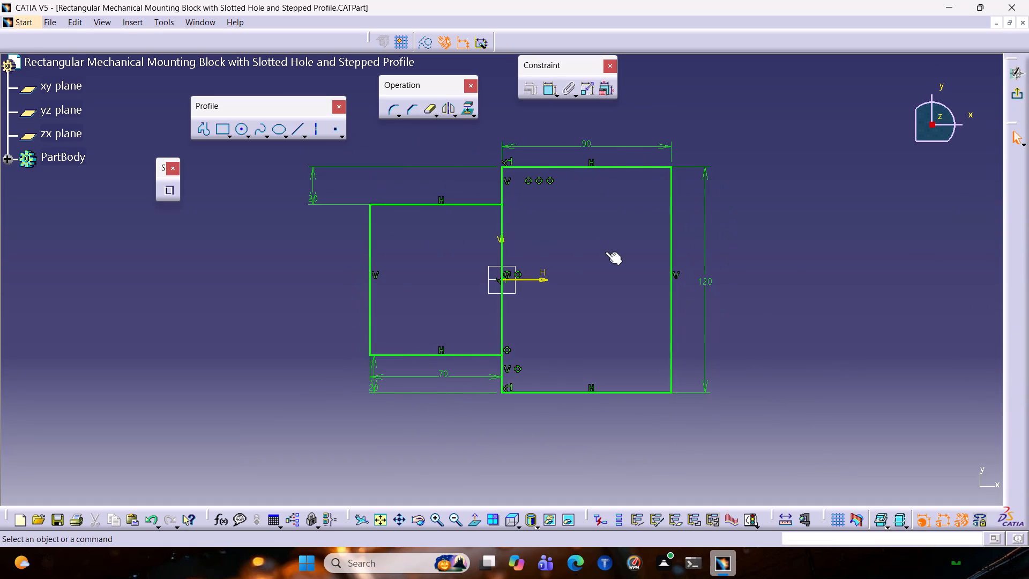
click(466, 355)
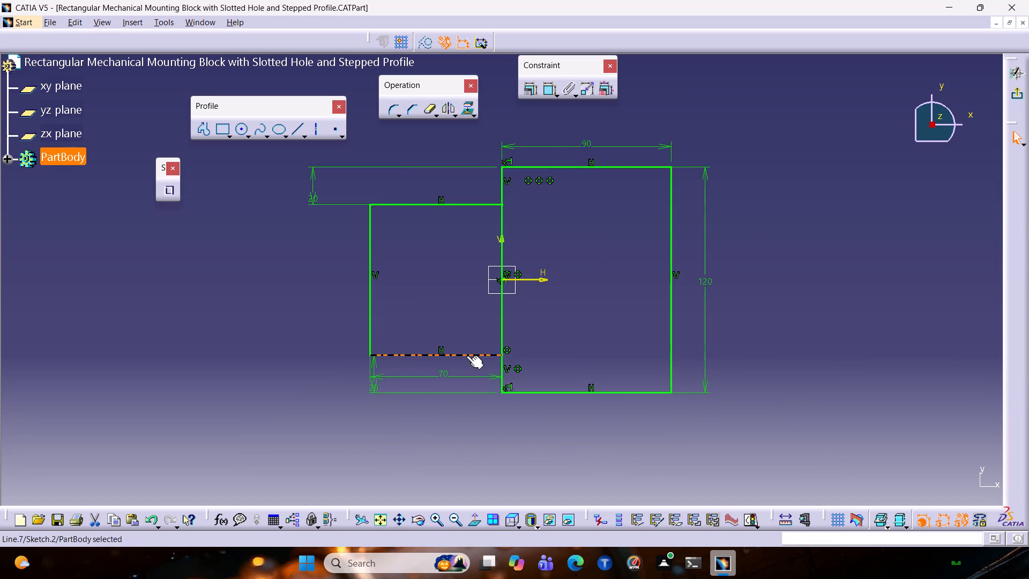
key(Delete)
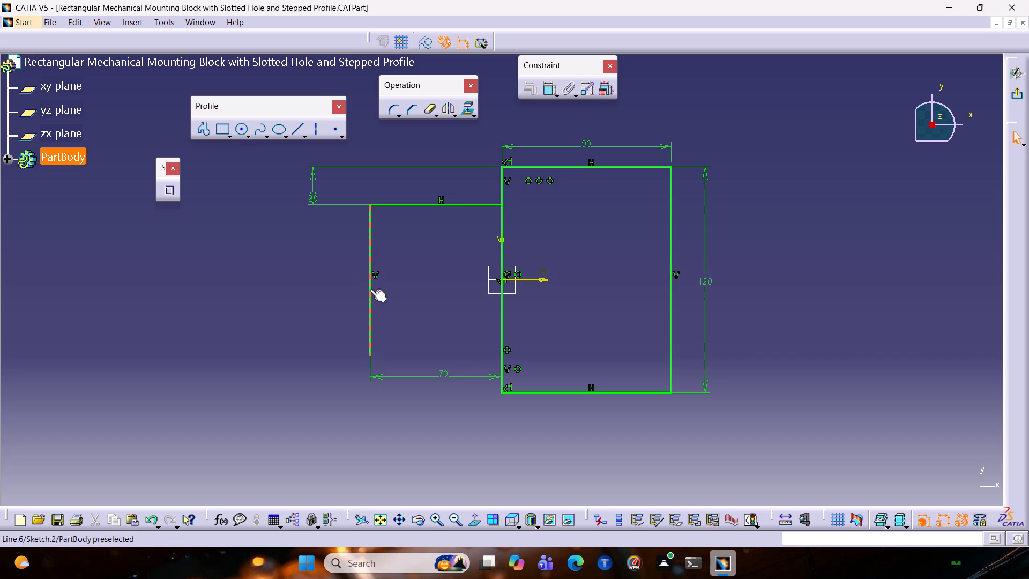
click(369, 289)
key(Delete)
click(433, 206)
key(Delete)
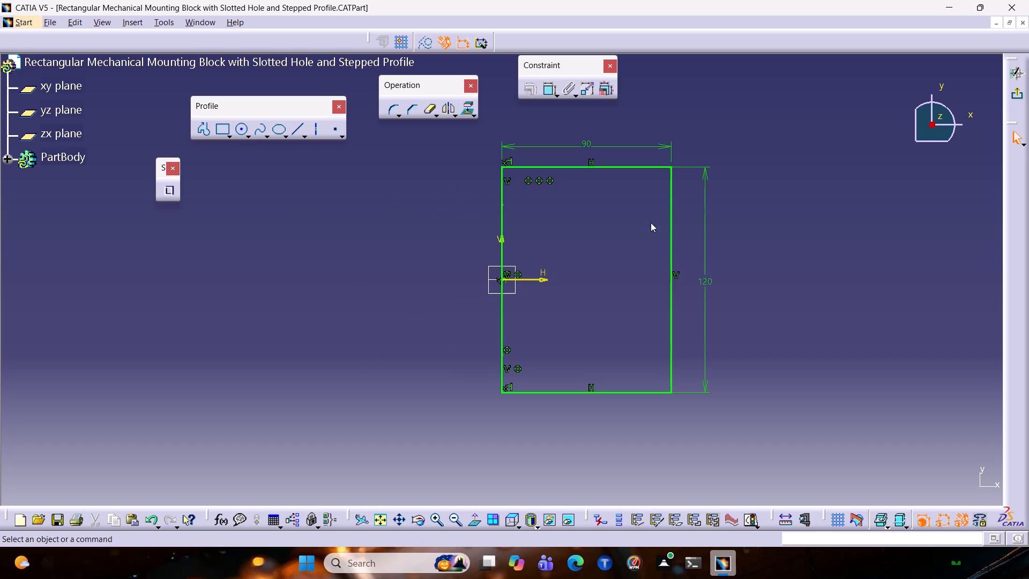
click(1014, 94)
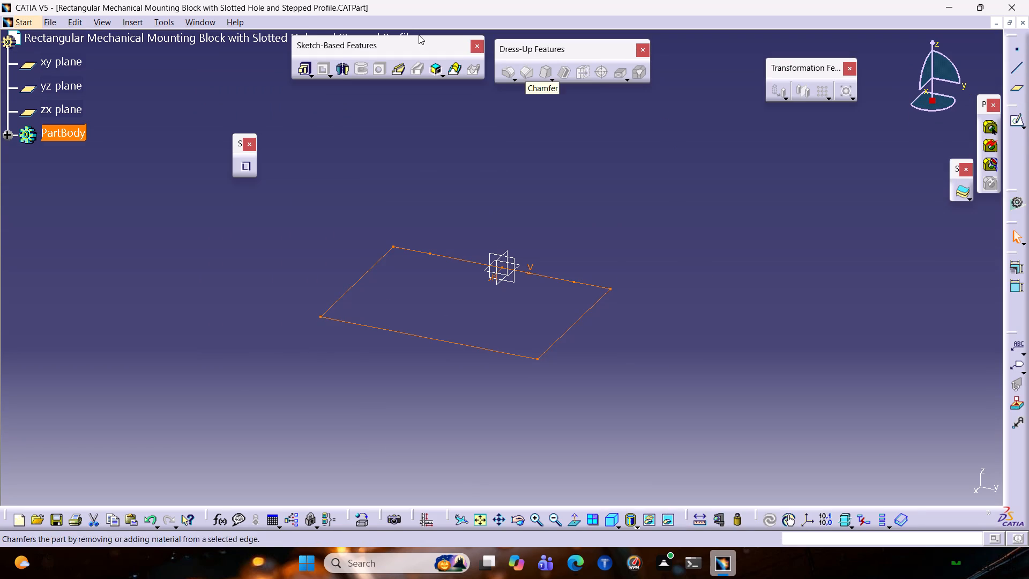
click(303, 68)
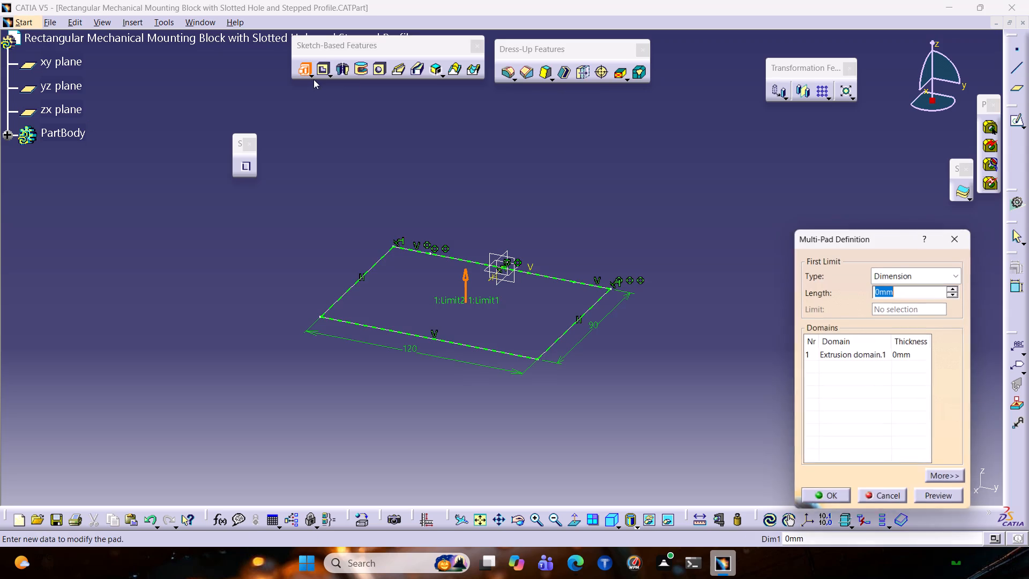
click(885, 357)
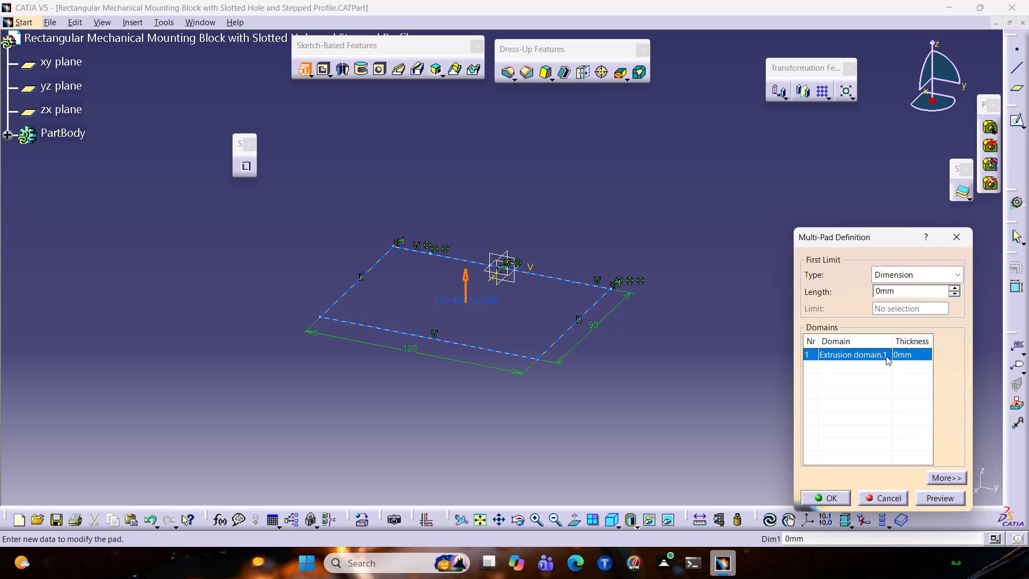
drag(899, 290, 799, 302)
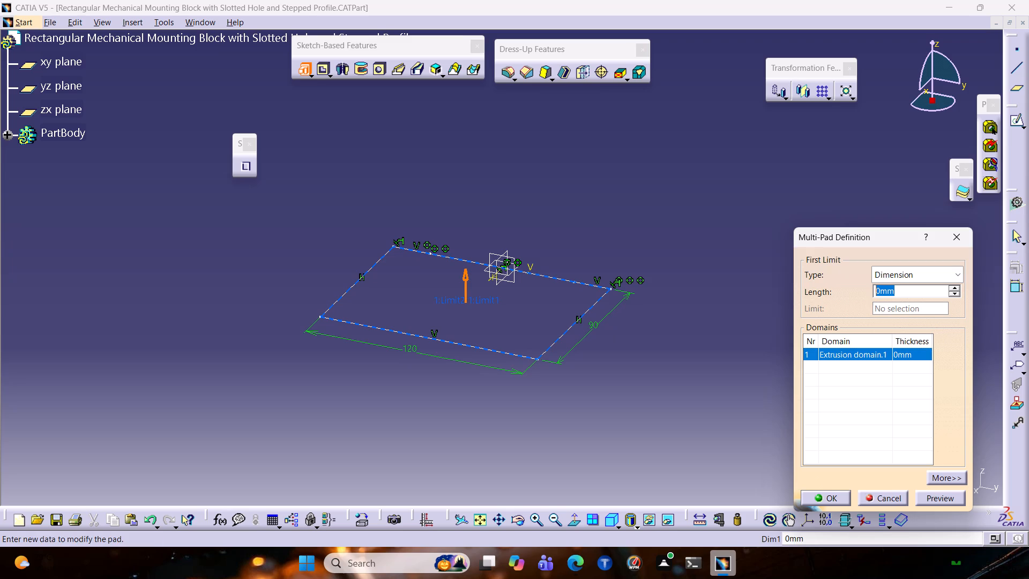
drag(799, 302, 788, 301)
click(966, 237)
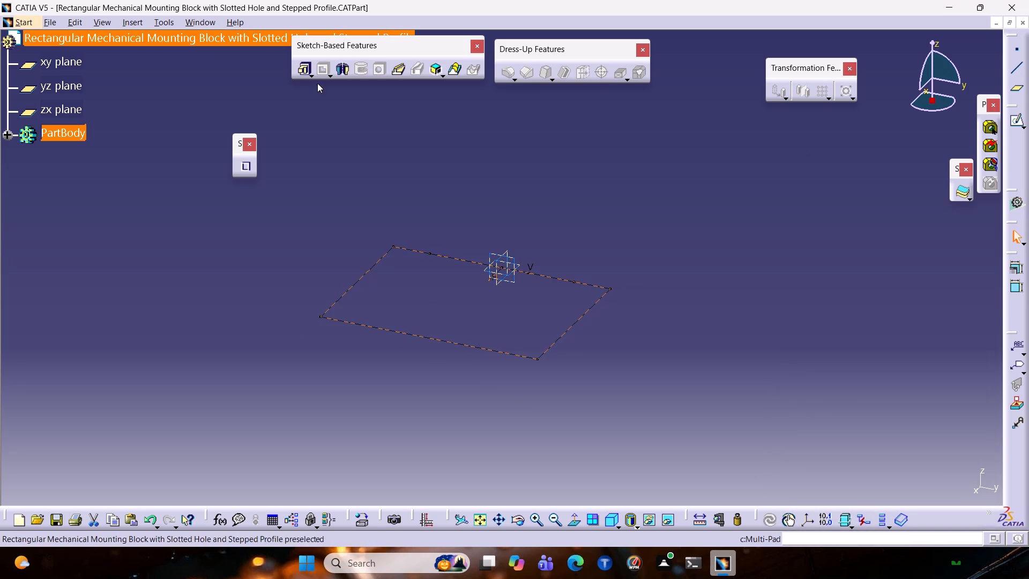
Extrude the rectangle sketch as a Pad with mirrored extent and a length of 100/2 (50 mm).
click(310, 75)
click(331, 82)
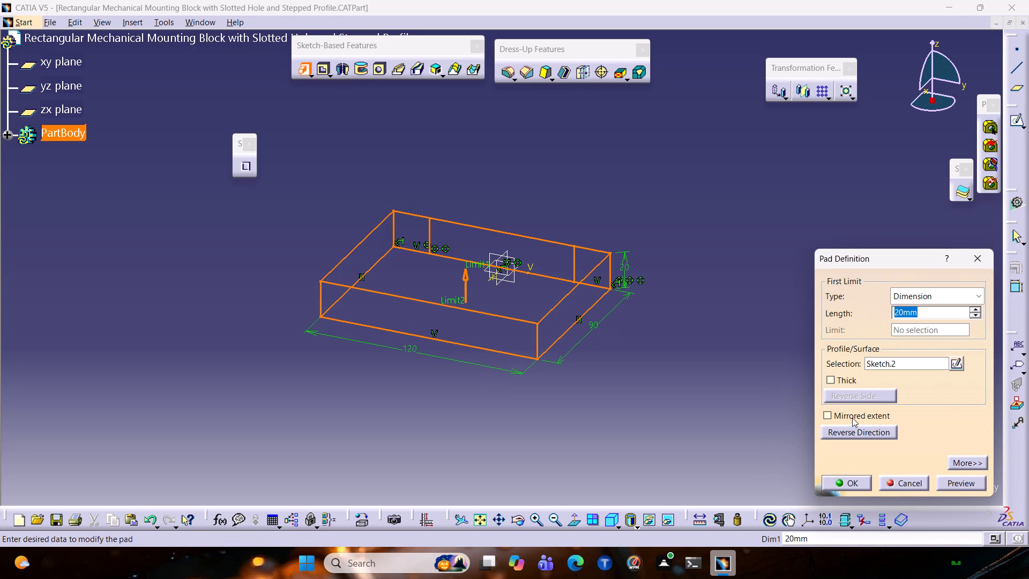
click(852, 418)
drag(922, 313, 839, 316)
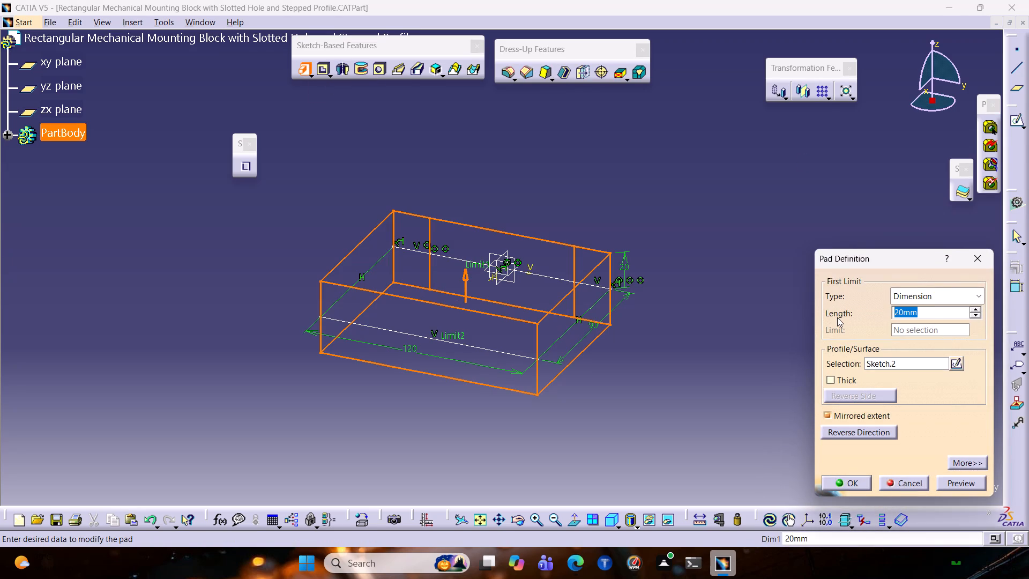
text(120)
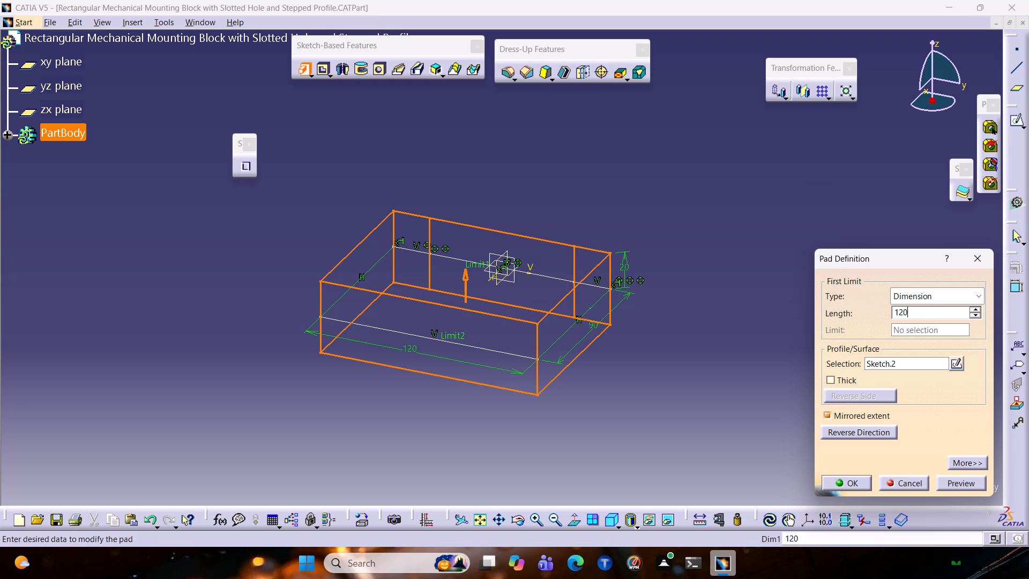
key(BackSpace)
key(BackSpace)
key(BackSpace)
key(5)
key(BackSpace)
text(100/2)
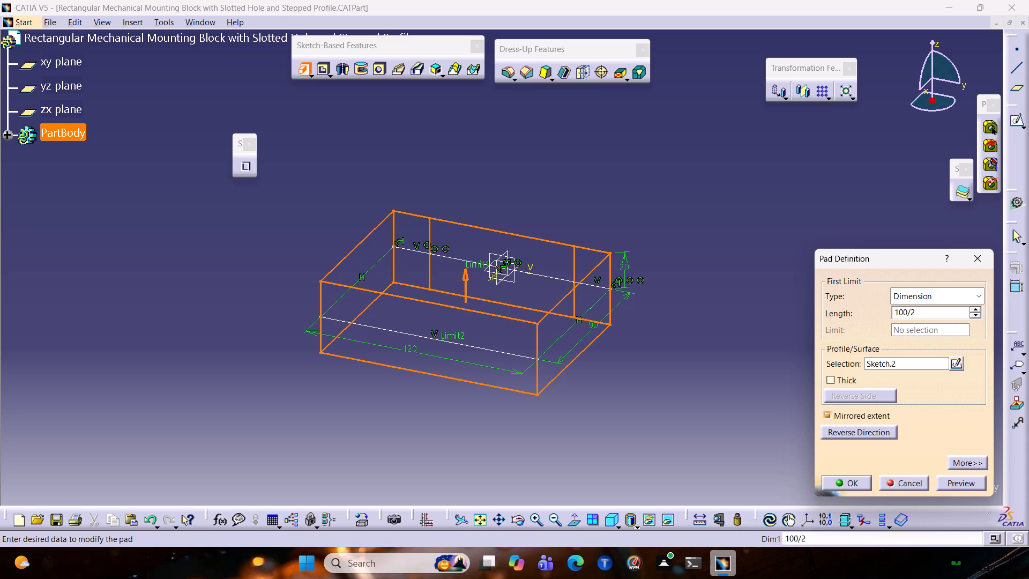
click(981, 477)
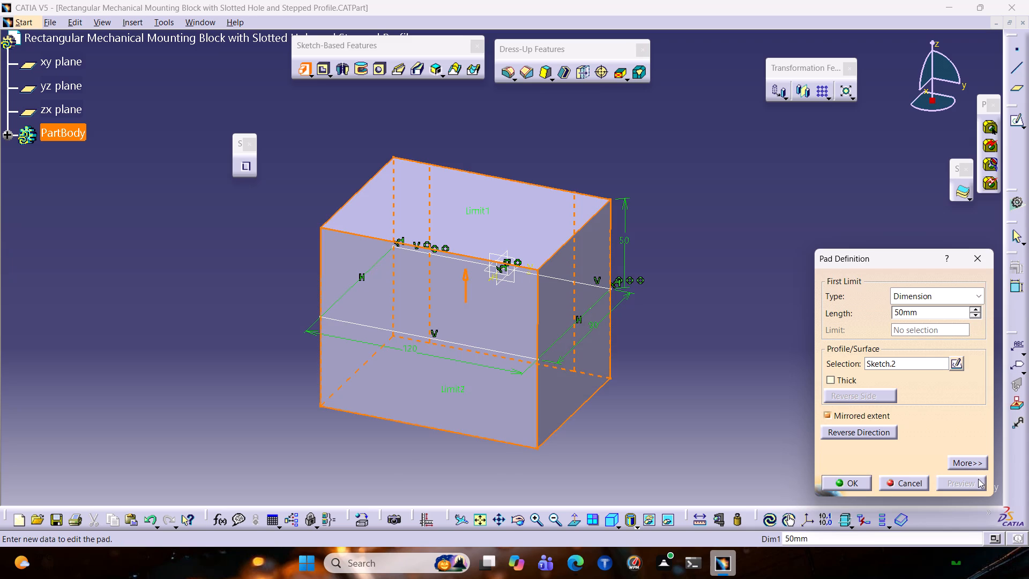
click(853, 479)
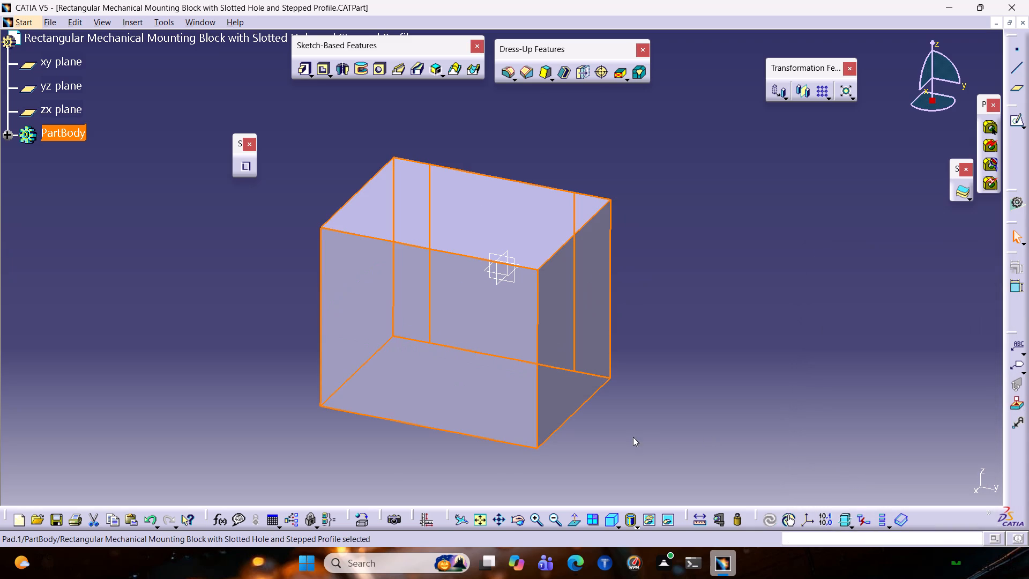
Show the block in the standard front view and start a sketch on its front face.
click(647, 439)
scroll(644, 432, up, 1)
middle_drag(352, 447, 429, 465)
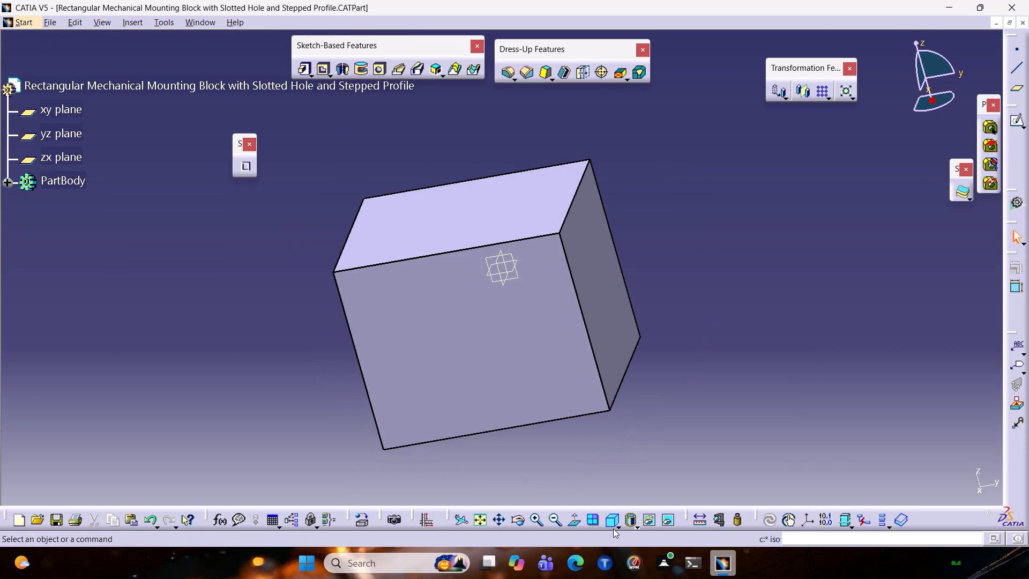
click(619, 524)
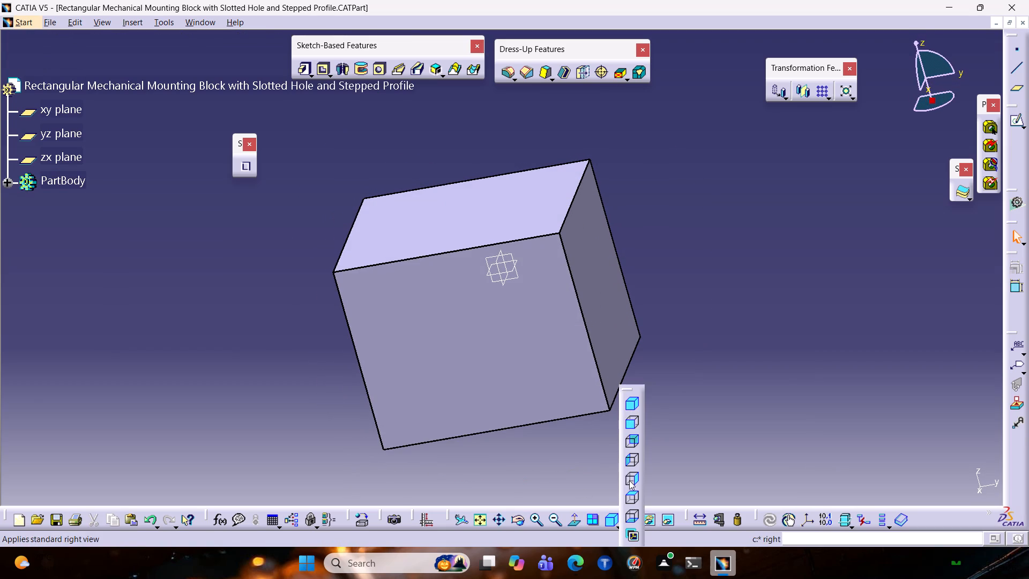
click(629, 489)
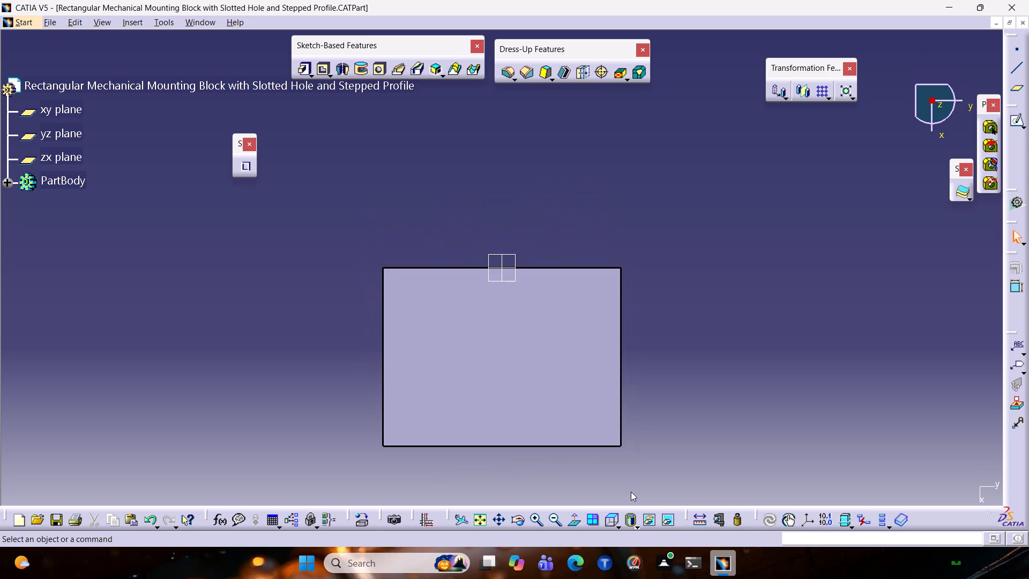
click(620, 525)
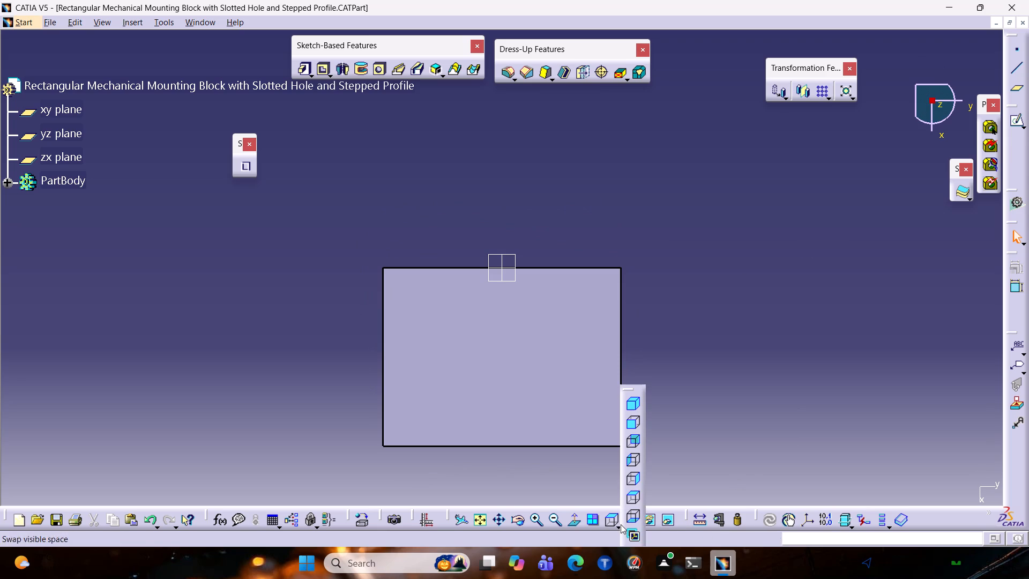
click(630, 429)
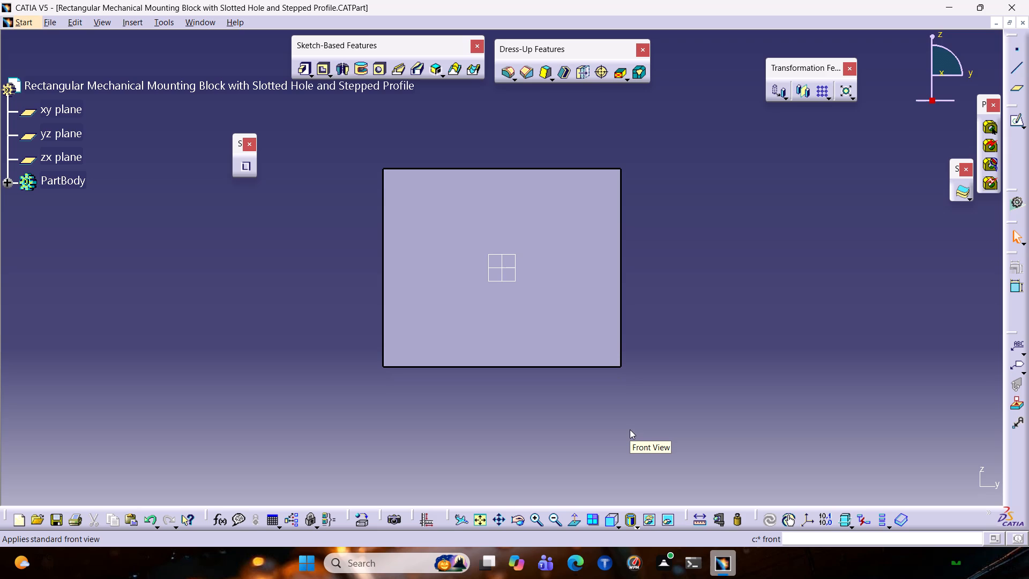
click(531, 251)
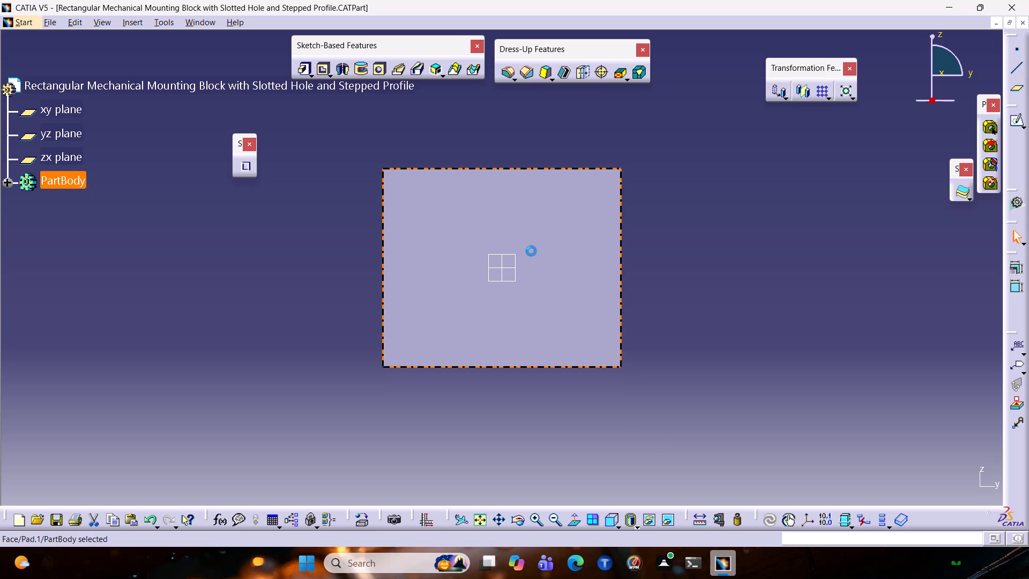
click(1014, 118)
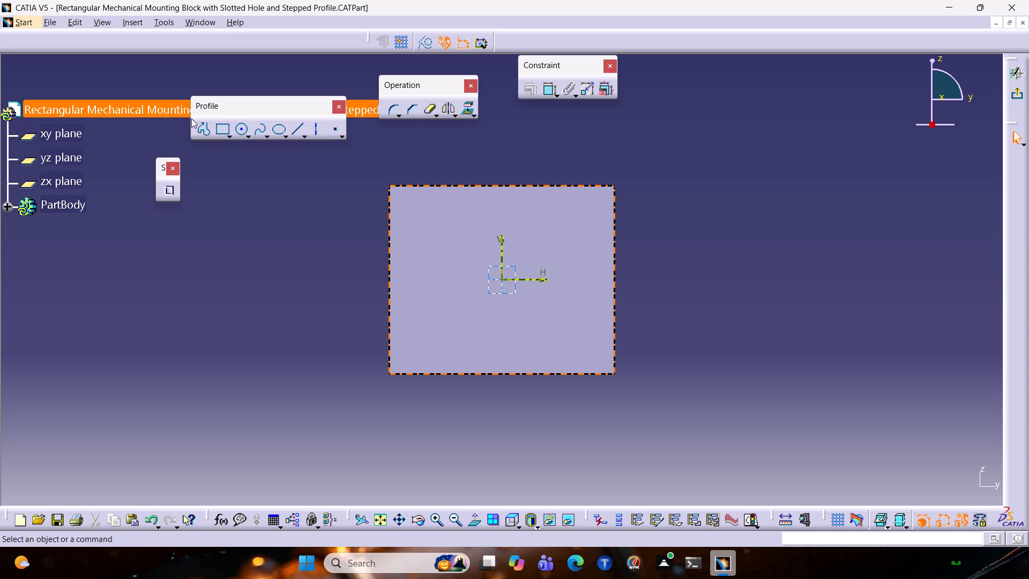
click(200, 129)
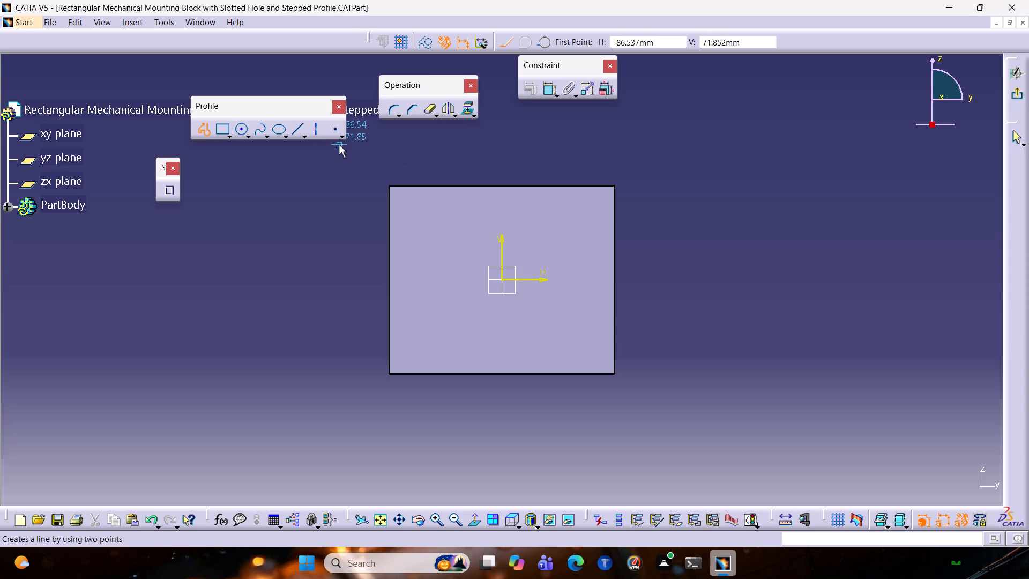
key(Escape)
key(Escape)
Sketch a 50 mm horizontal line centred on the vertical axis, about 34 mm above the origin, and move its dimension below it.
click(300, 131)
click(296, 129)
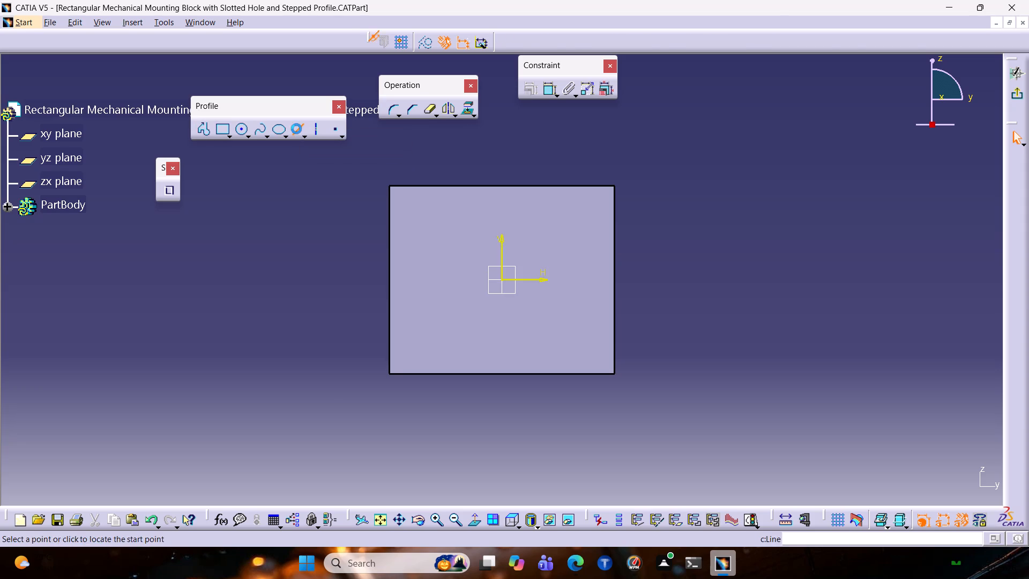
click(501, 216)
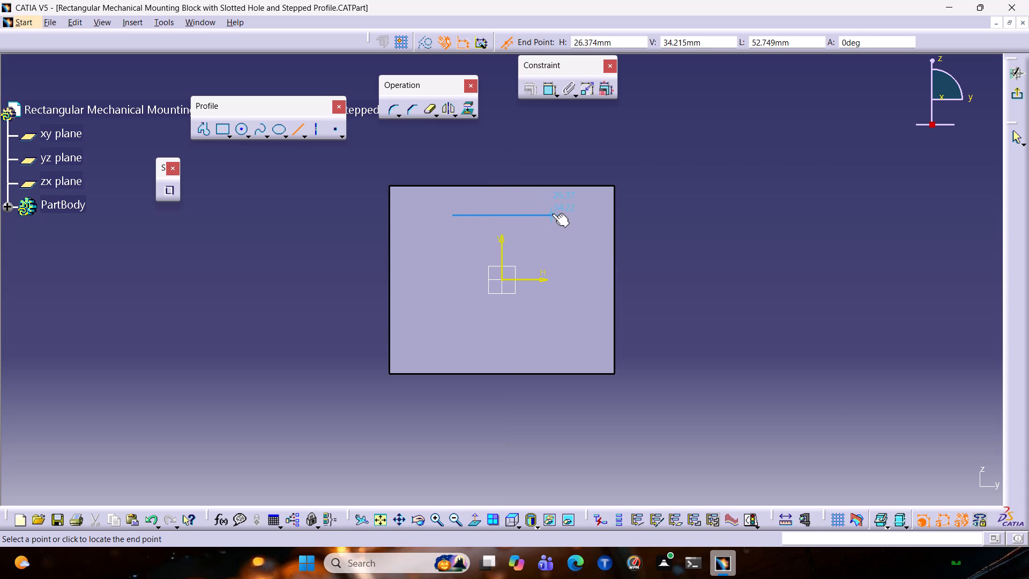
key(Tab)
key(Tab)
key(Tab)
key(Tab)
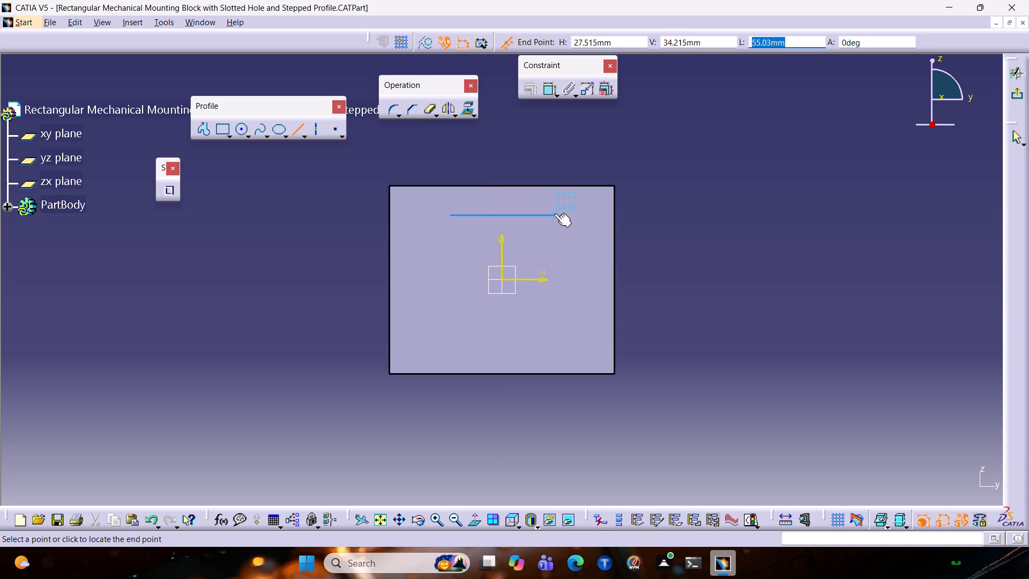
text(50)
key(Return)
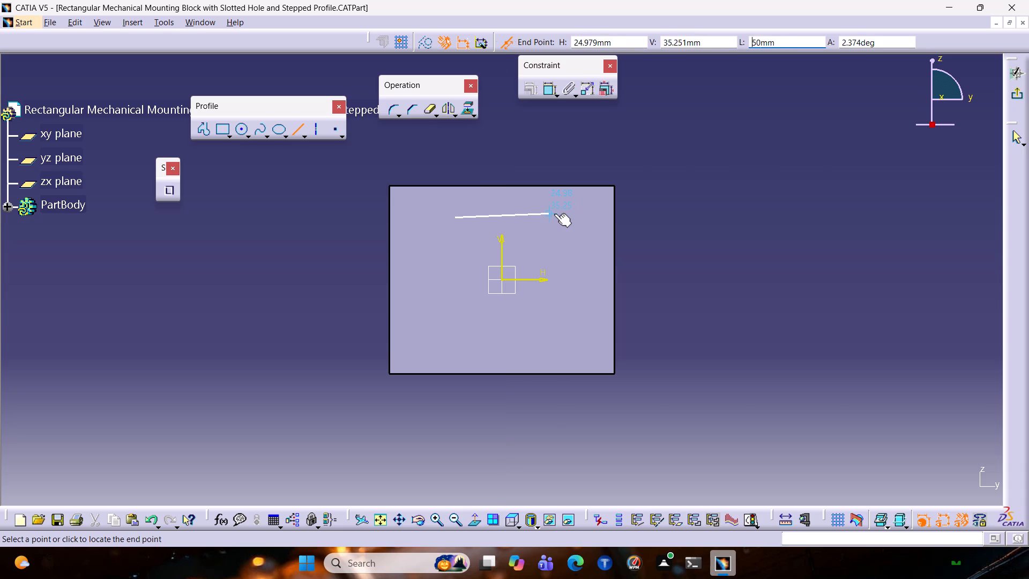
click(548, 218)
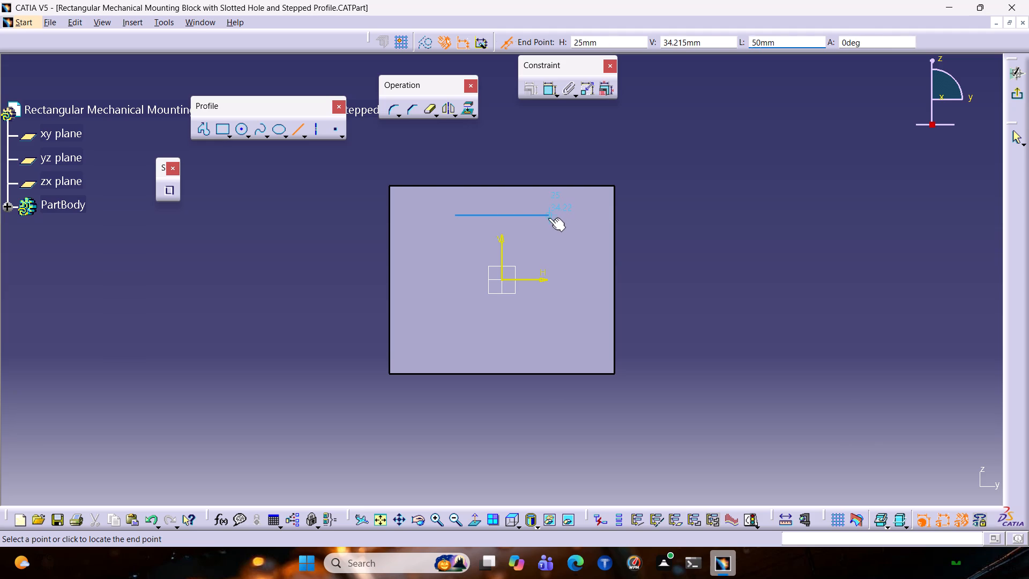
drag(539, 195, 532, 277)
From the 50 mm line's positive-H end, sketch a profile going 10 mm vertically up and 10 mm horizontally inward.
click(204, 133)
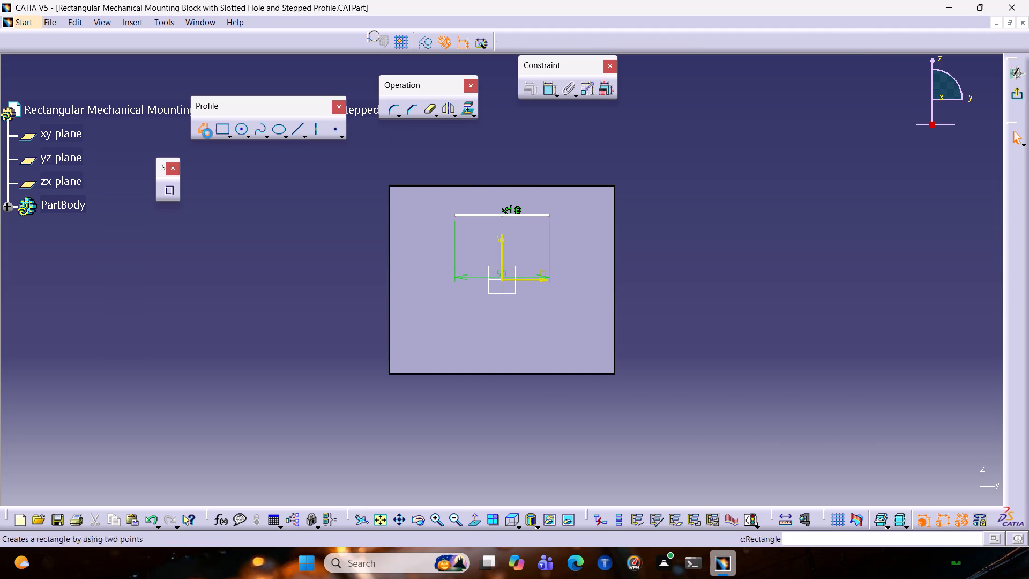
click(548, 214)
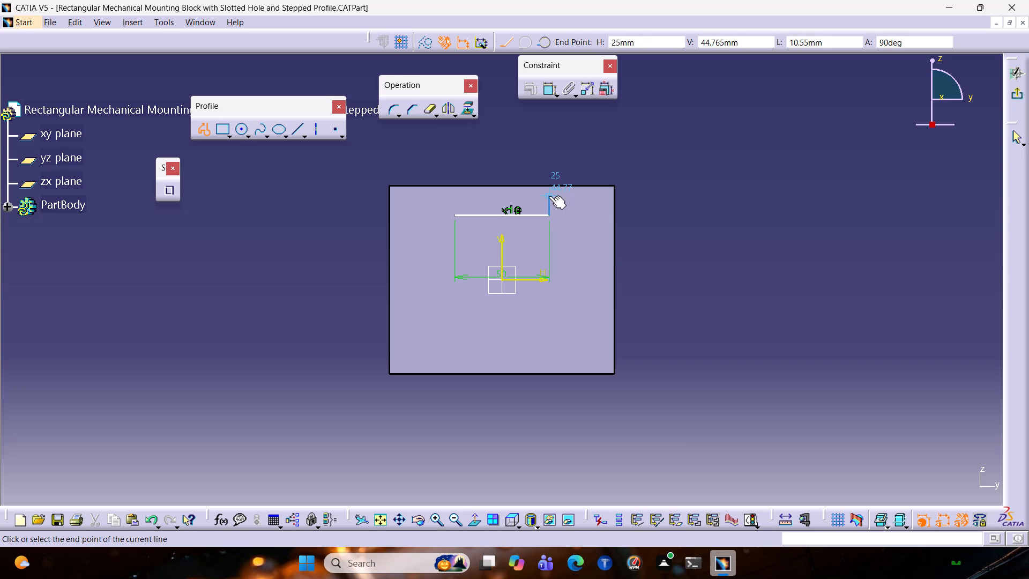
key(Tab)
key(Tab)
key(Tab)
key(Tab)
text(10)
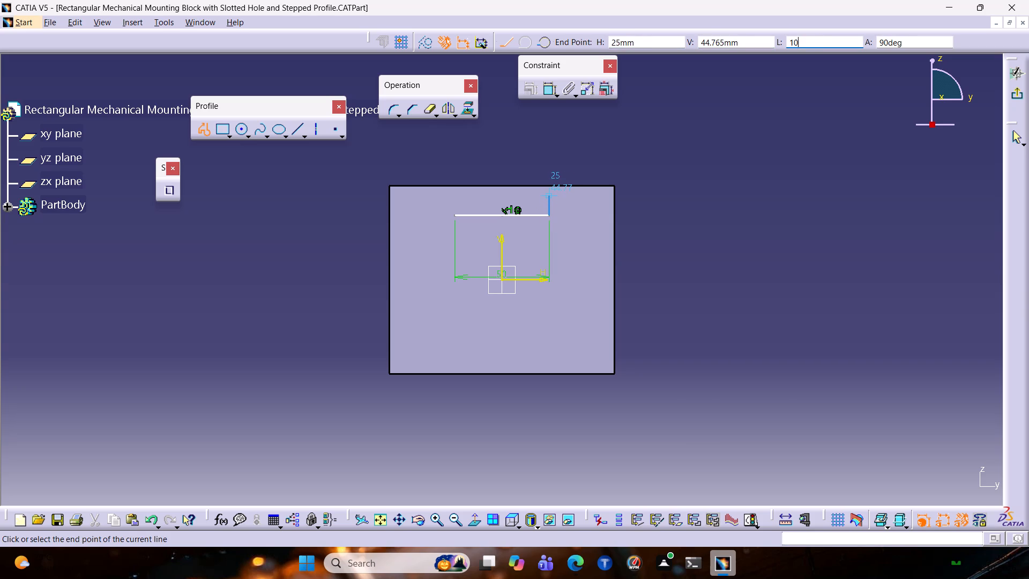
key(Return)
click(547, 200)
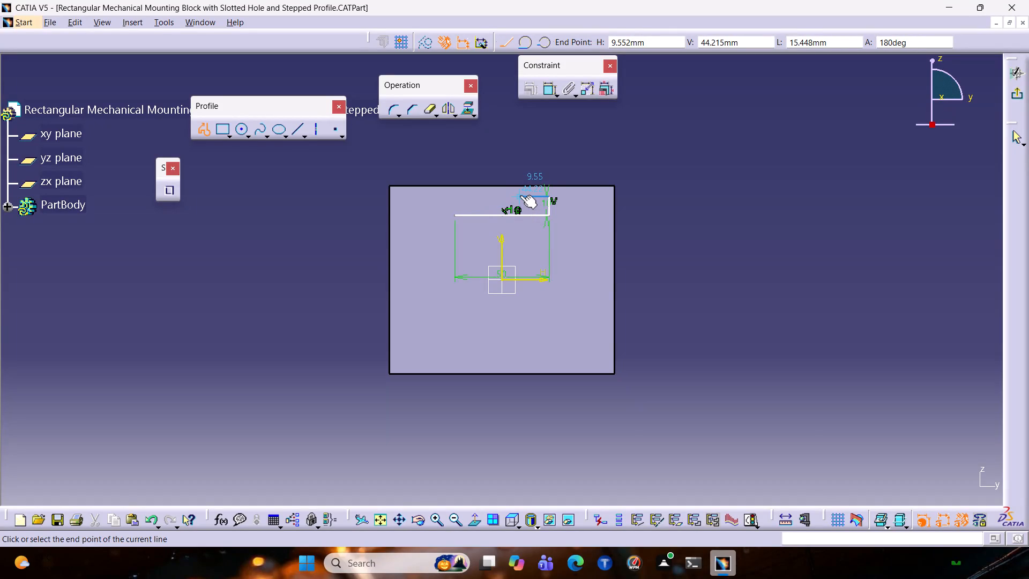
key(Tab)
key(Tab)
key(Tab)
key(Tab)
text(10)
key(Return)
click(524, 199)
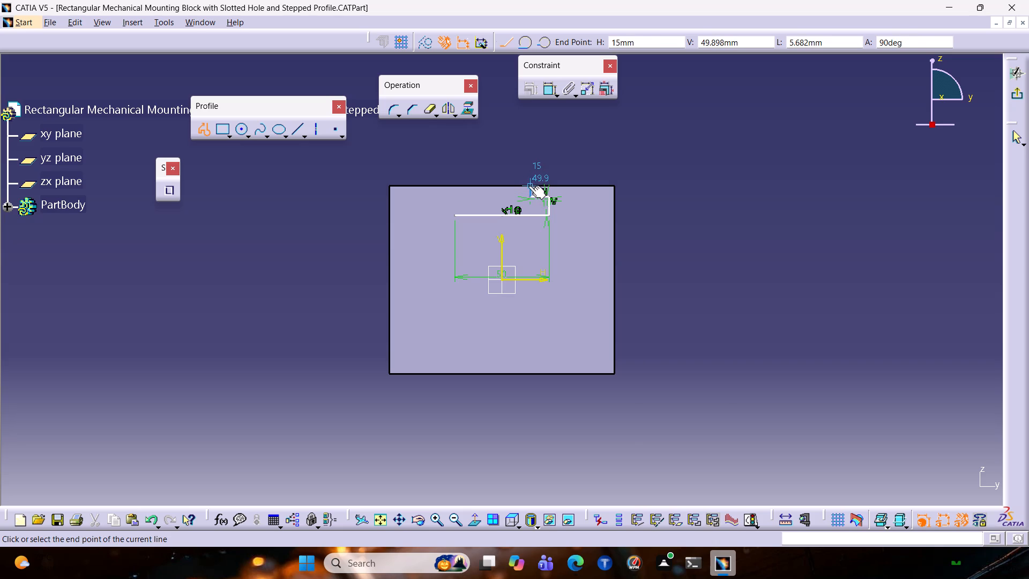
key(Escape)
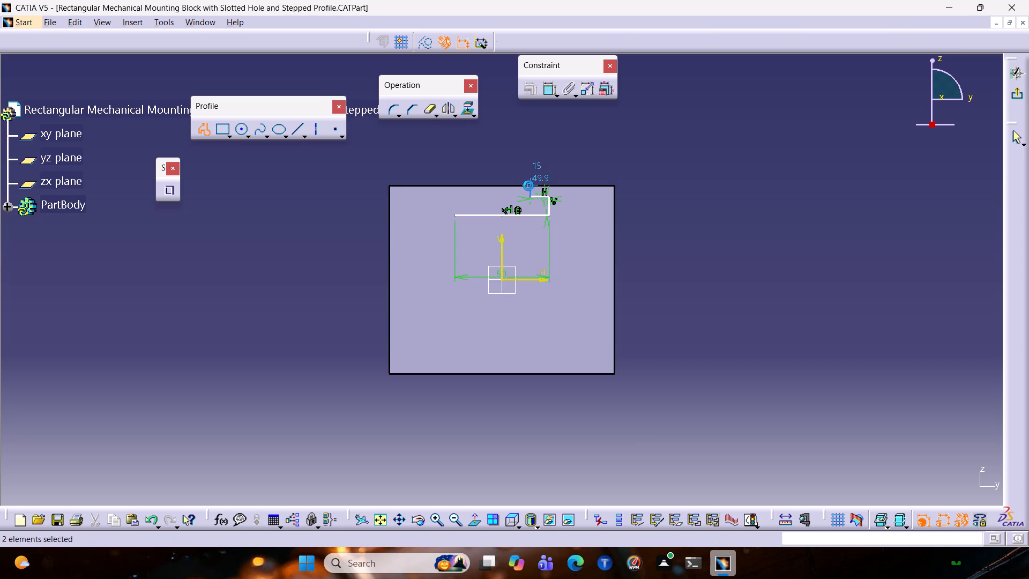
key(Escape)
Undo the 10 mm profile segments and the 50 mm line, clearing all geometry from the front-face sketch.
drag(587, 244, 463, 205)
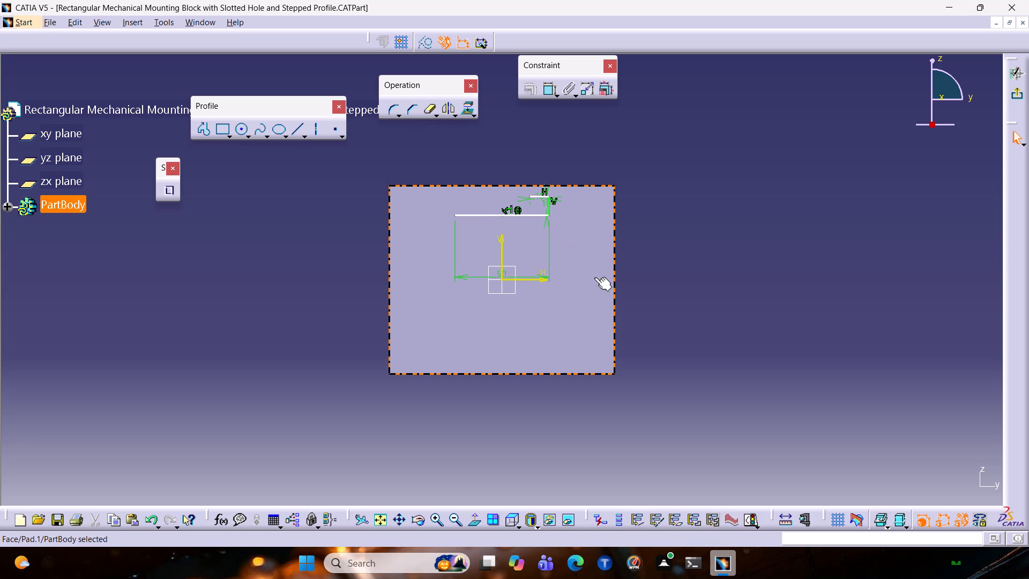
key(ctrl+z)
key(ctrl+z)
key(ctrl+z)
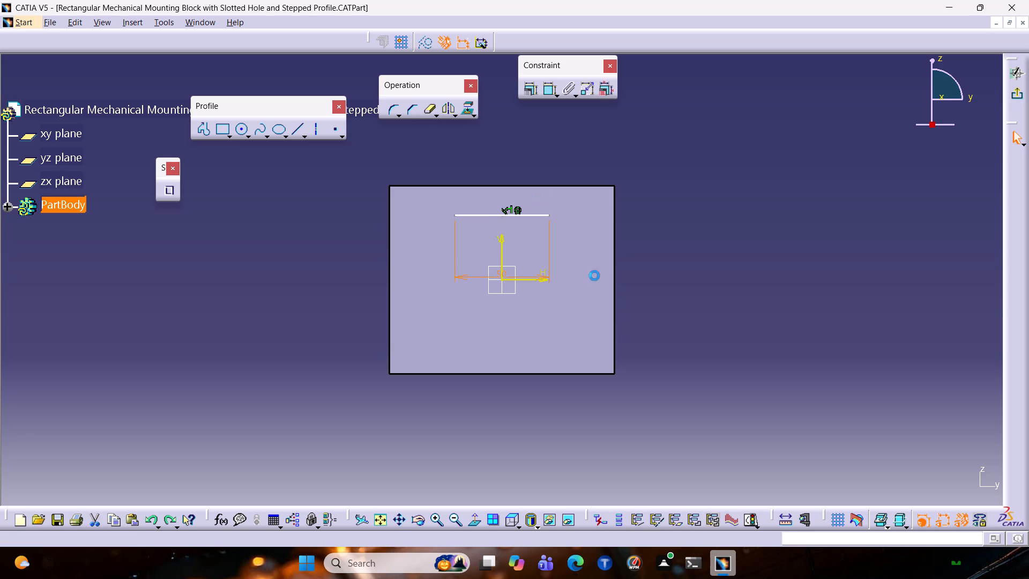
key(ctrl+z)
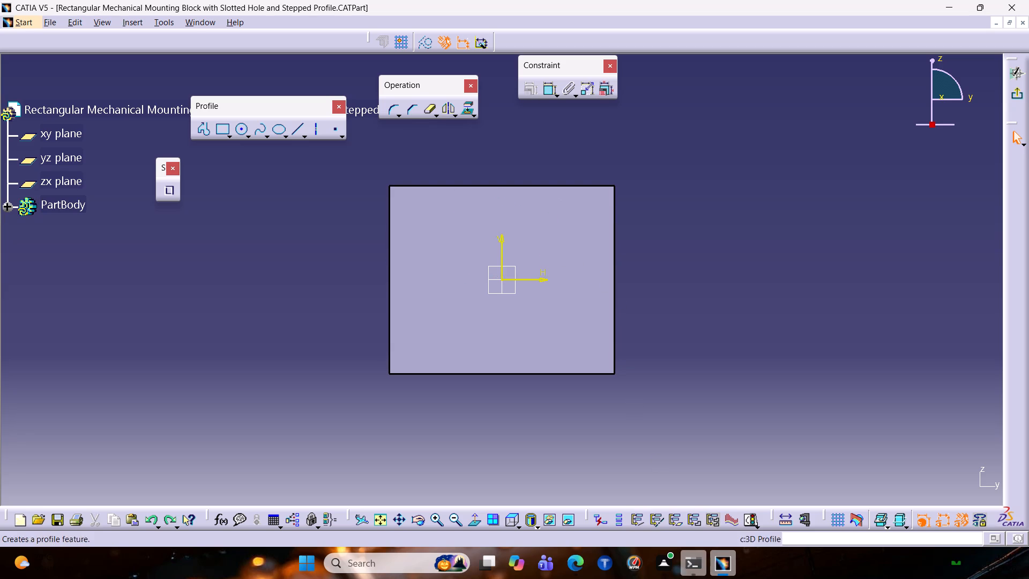
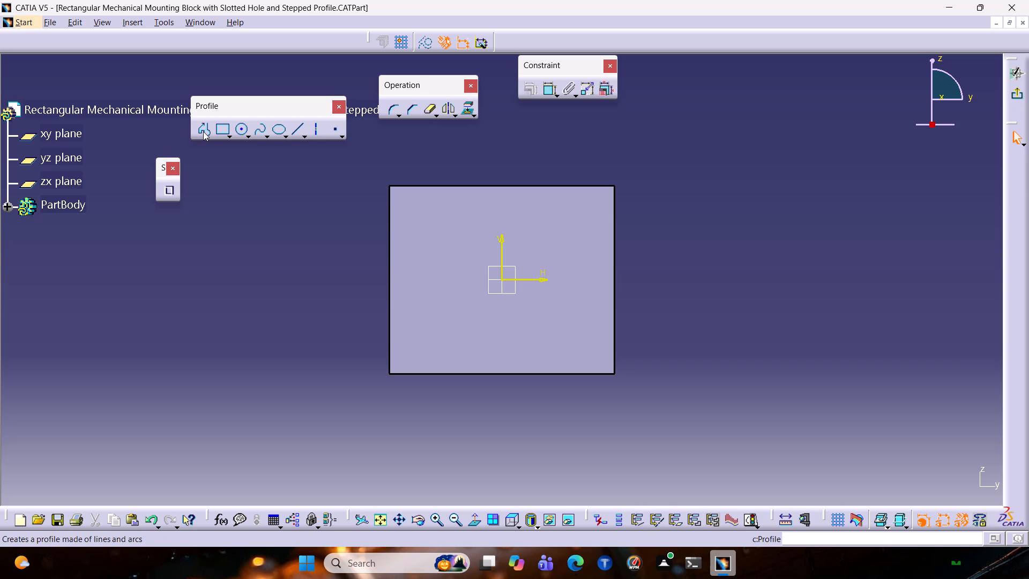
Sketch a 30 mm horizontal line centred on the vertical axis, about 50.5 mm above the origin near the block's top edge.
click(296, 133)
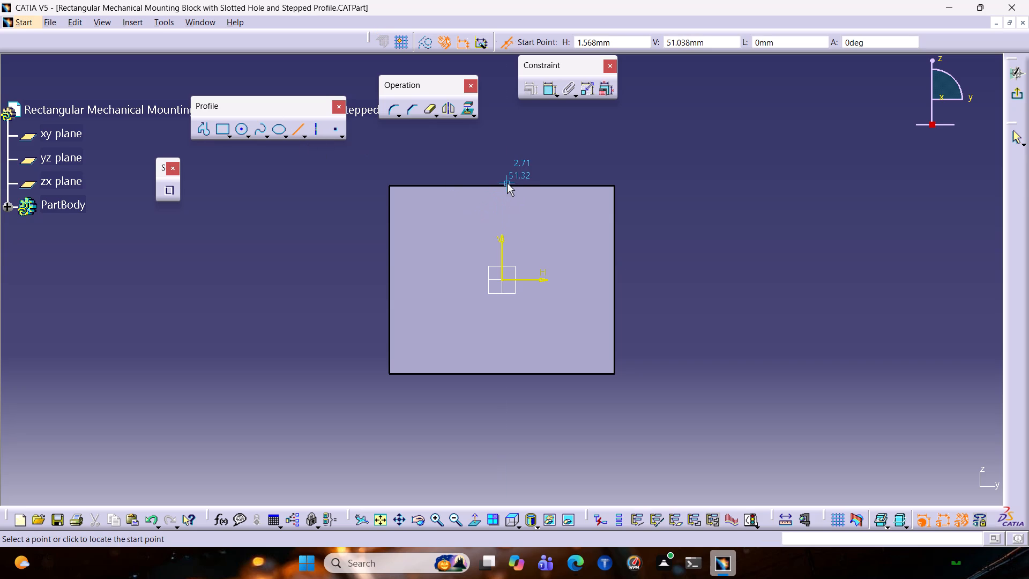
click(502, 184)
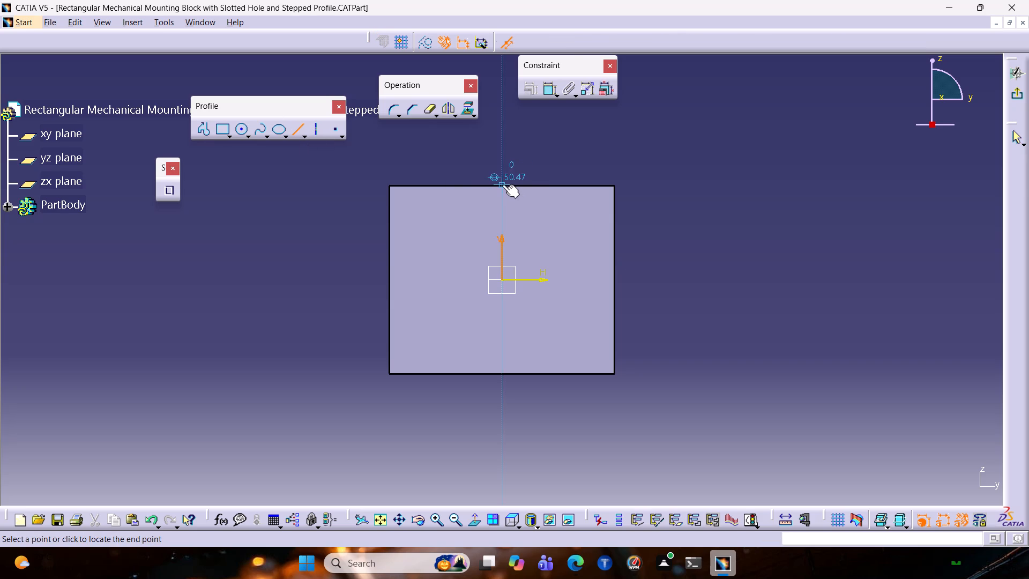
key(Tab)
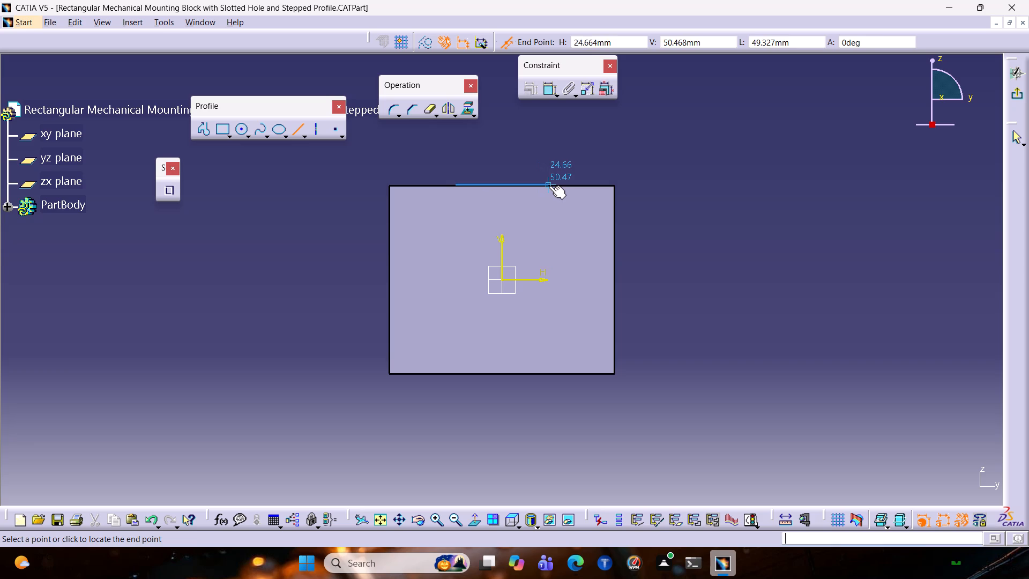
key(Tab)
key(Tab)
key(Tab)
text(30)
key(Return)
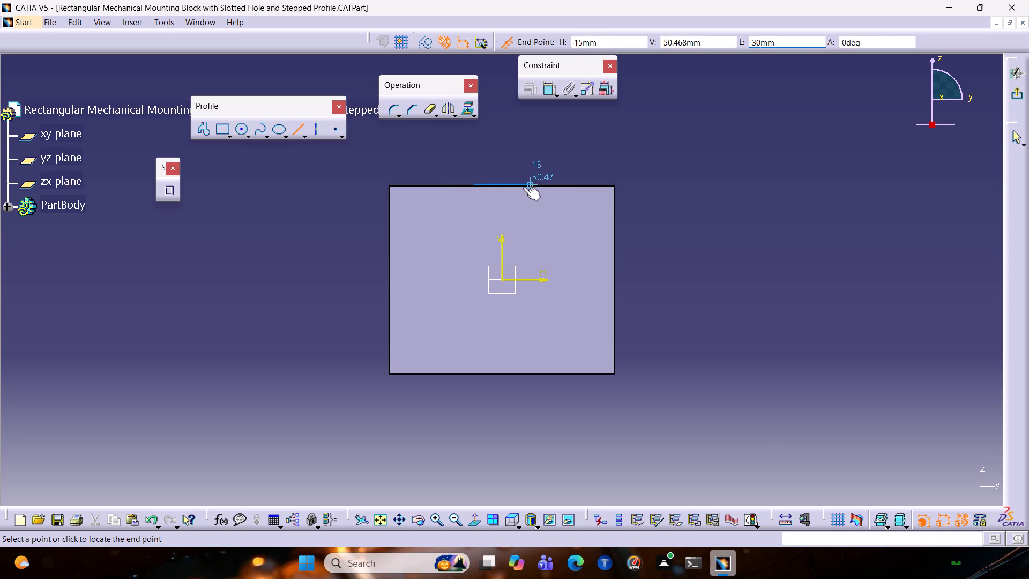
click(523, 187)
click(572, 228)
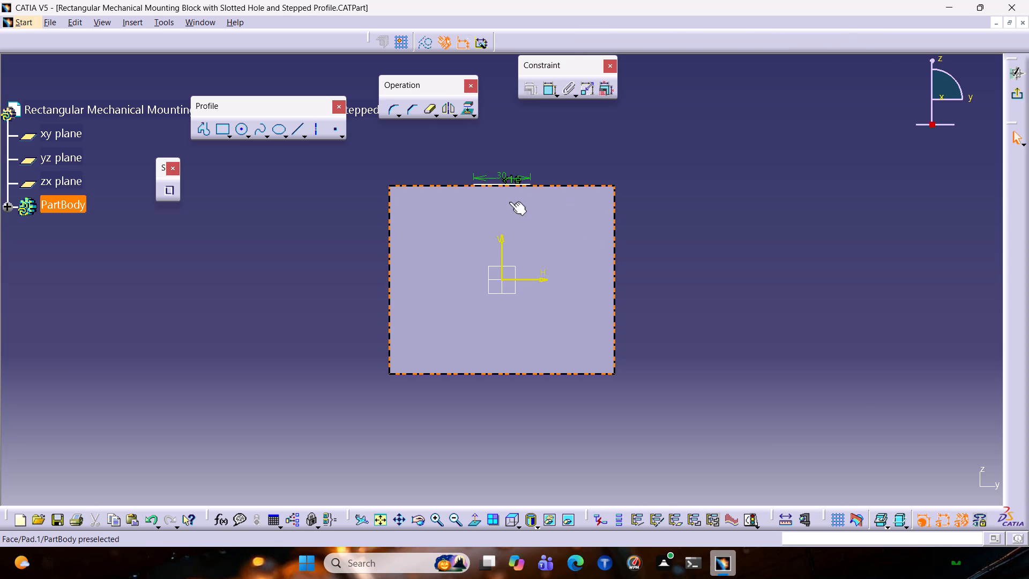
Constrain the 30 mm line to be coincident with the block's top edge.
ctrl+middle_drag(574, 169, 622, 108)
middle_drag(598, 164, 575, 370)
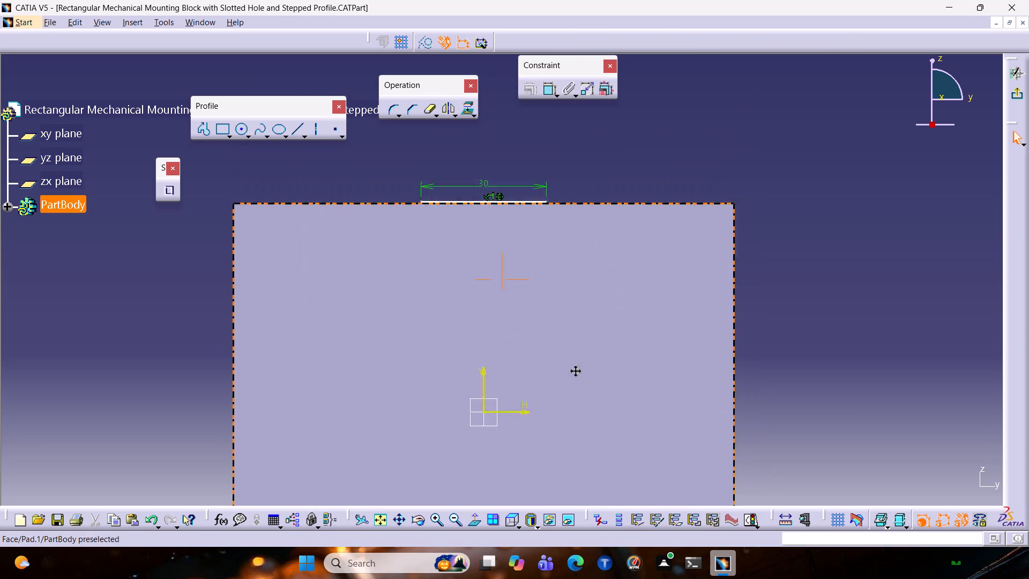
middle_drag(575, 370, 572, 436)
click(512, 339)
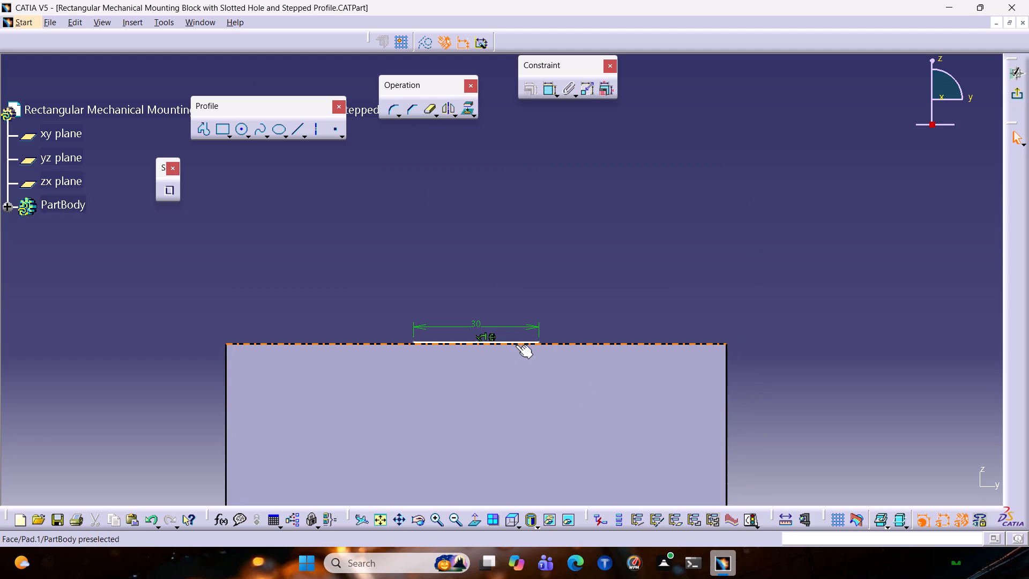
click(518, 340)
ctrl+click(541, 345)
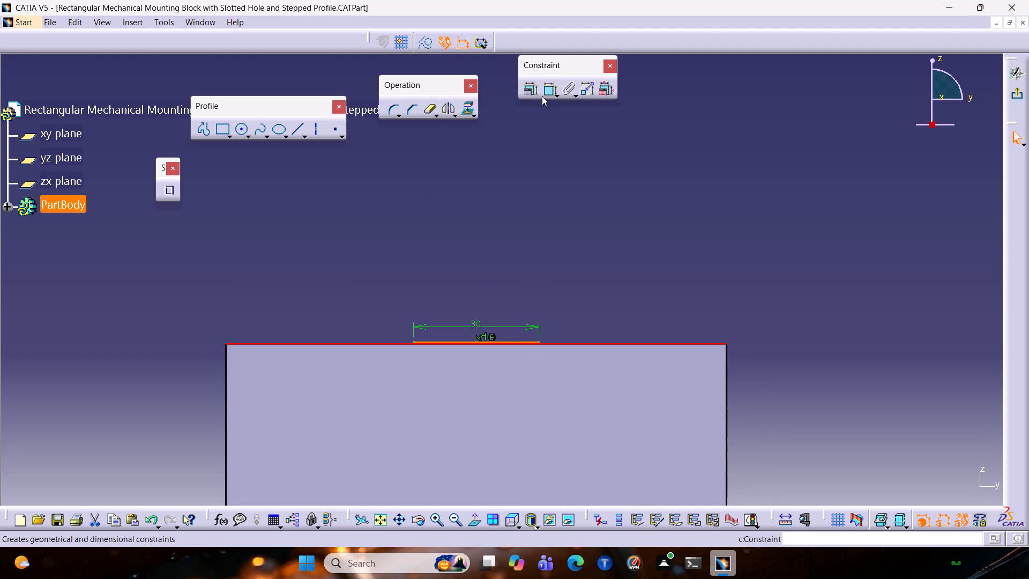
click(533, 93)
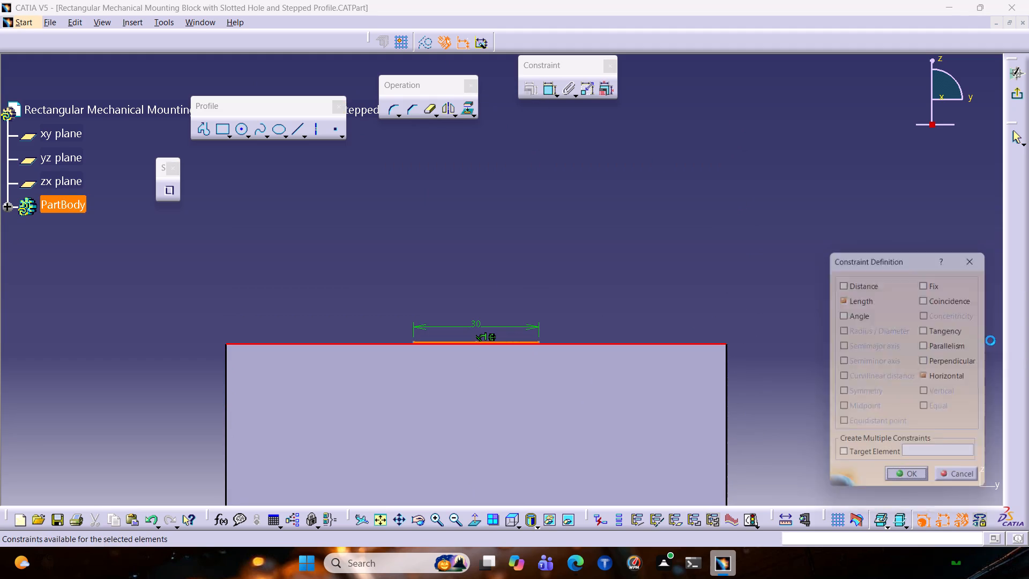
click(945, 301)
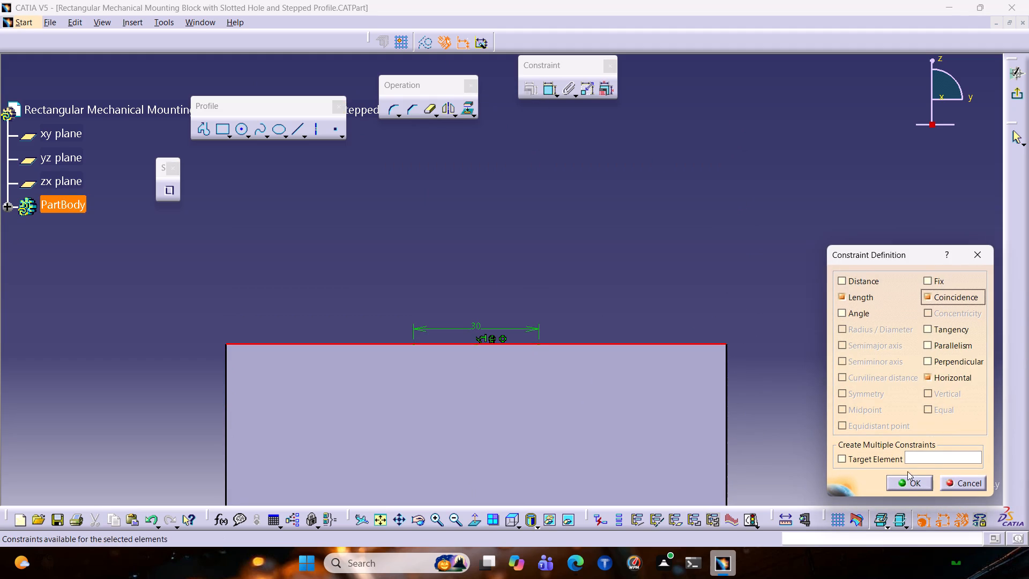
click(907, 471)
click(904, 485)
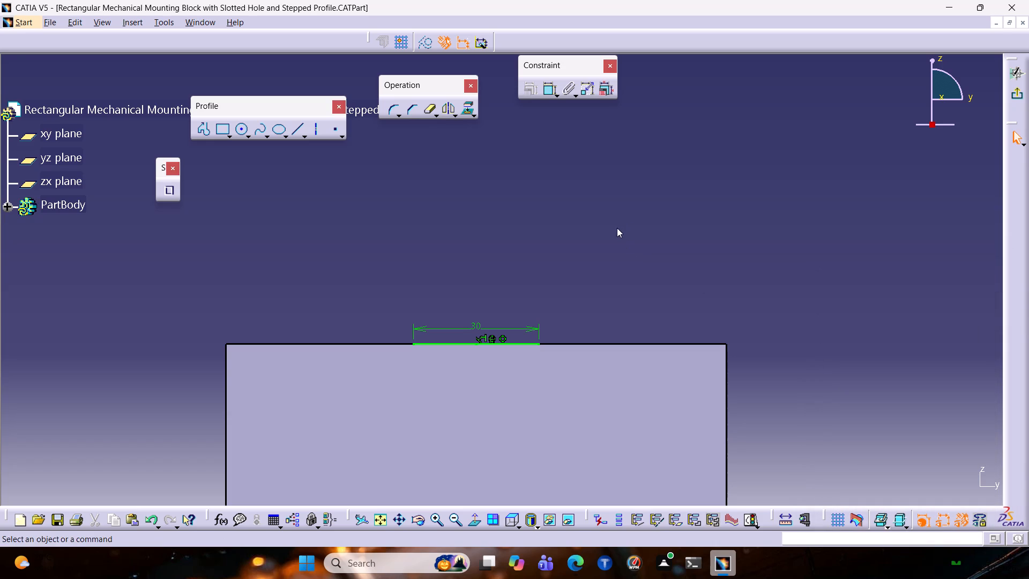
Start a profile at the 30 mm line's negative-H end with a 10 mm segment vertically down.
scroll(609, 263, down, 1)
ctrl+middle_drag(609, 262, 575, 340)
middle_drag(682, 370, 668, 339)
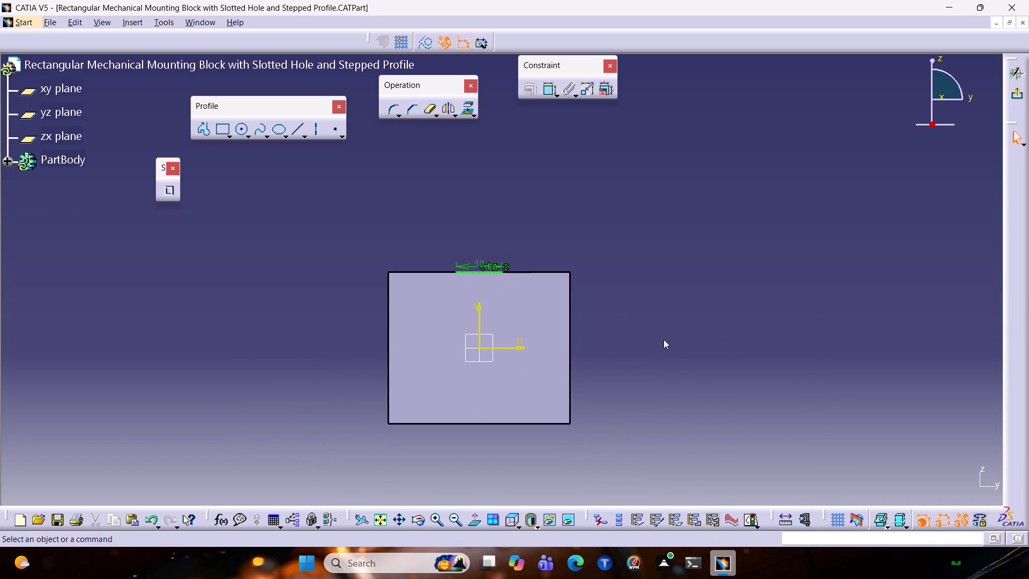
ctrl+middle_drag(628, 279, 650, 239)
ctrl+middle_click(655, 229)
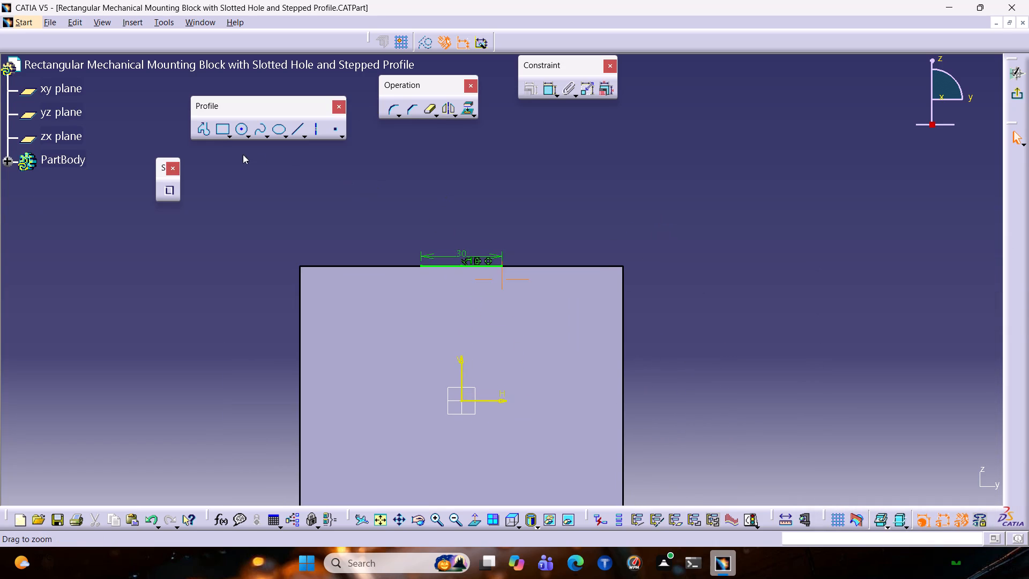
click(207, 130)
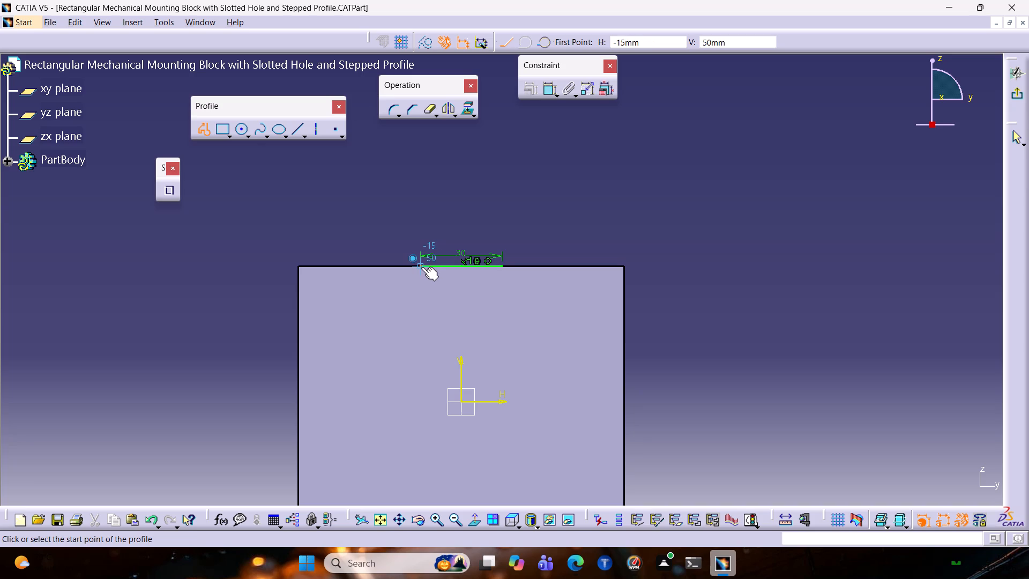
click(422, 266)
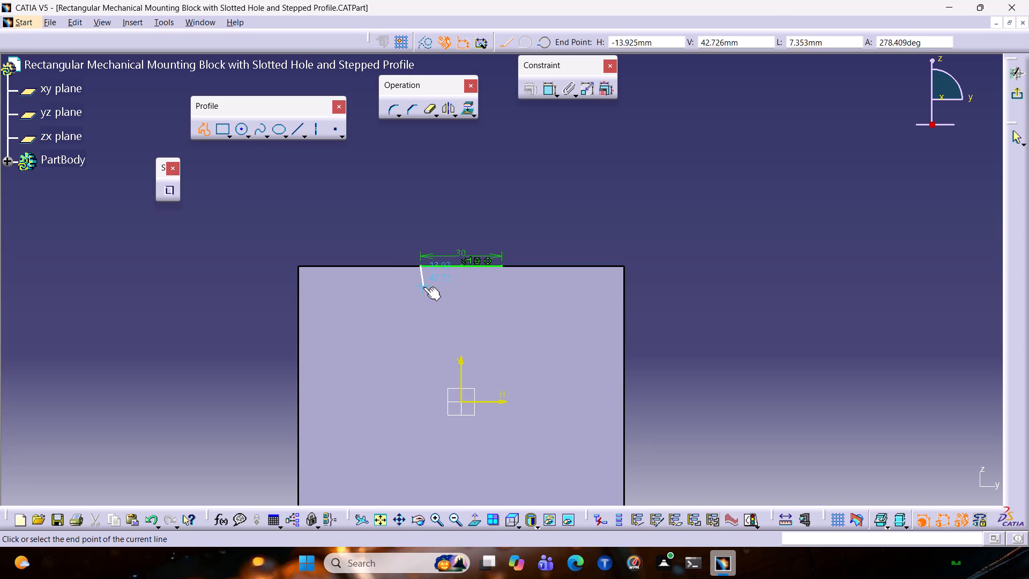
key(Tab)
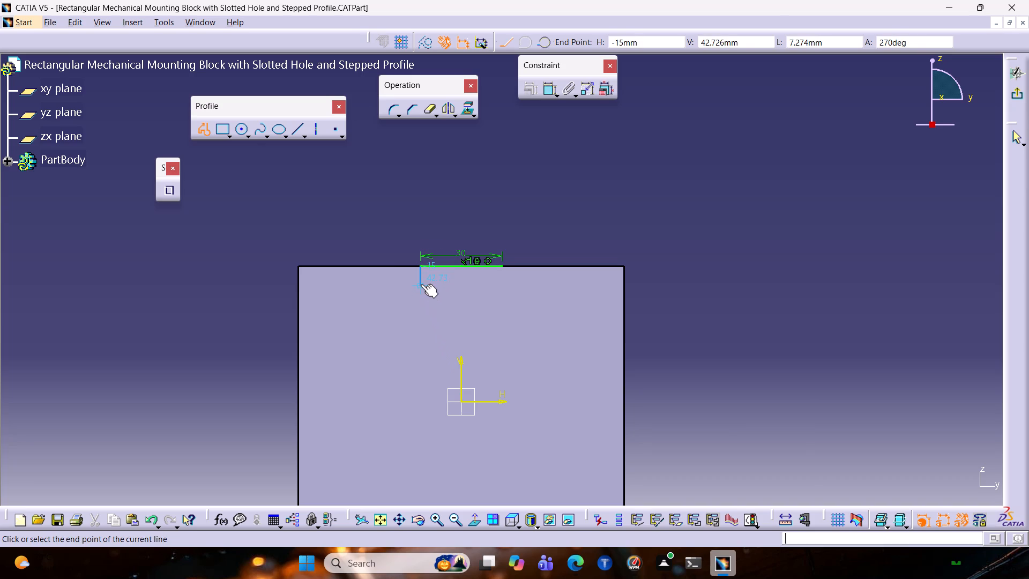
key(Tab)
key(Tab)
key(Tab)
text(10)
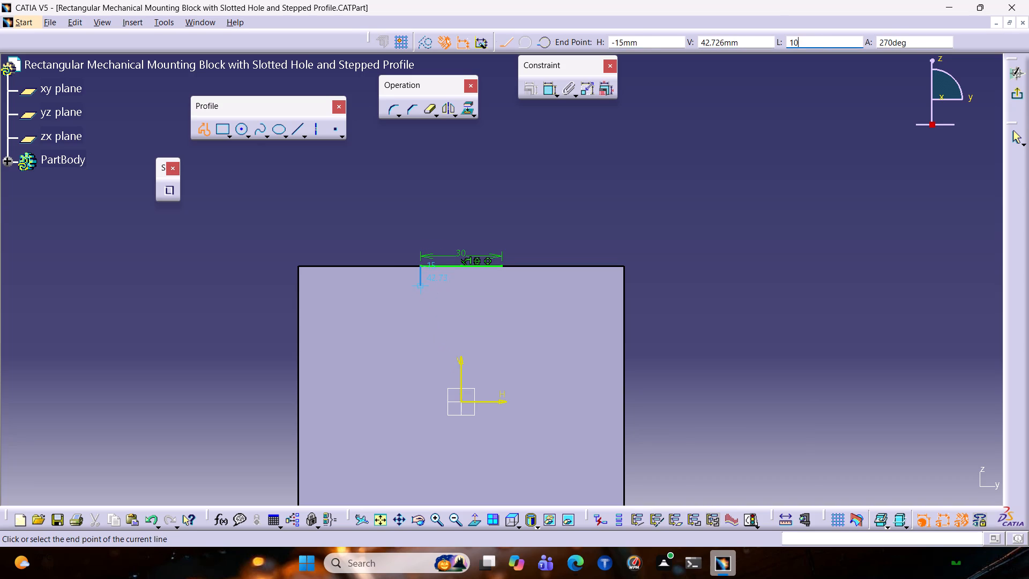
key(Return)
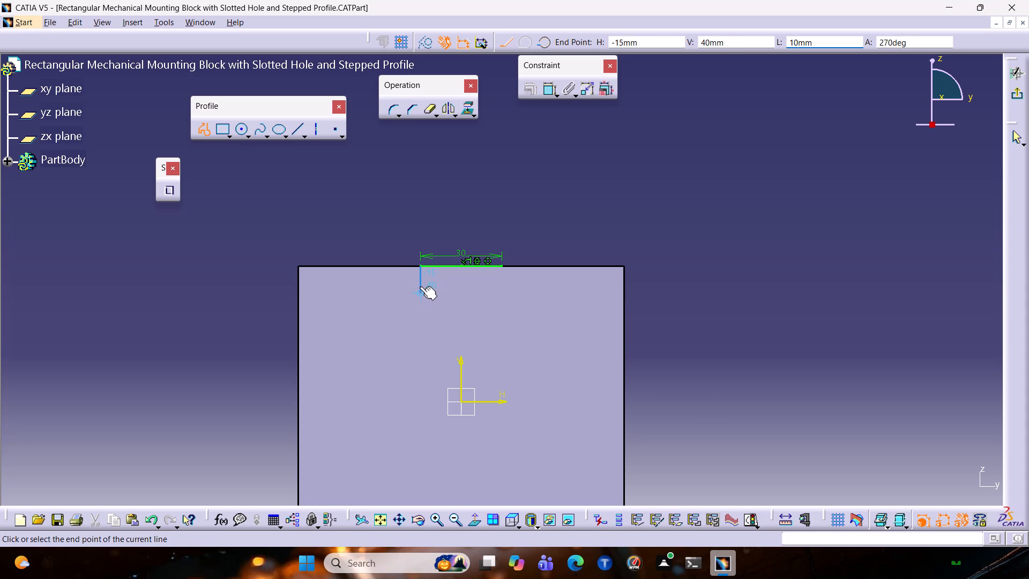
click(419, 293)
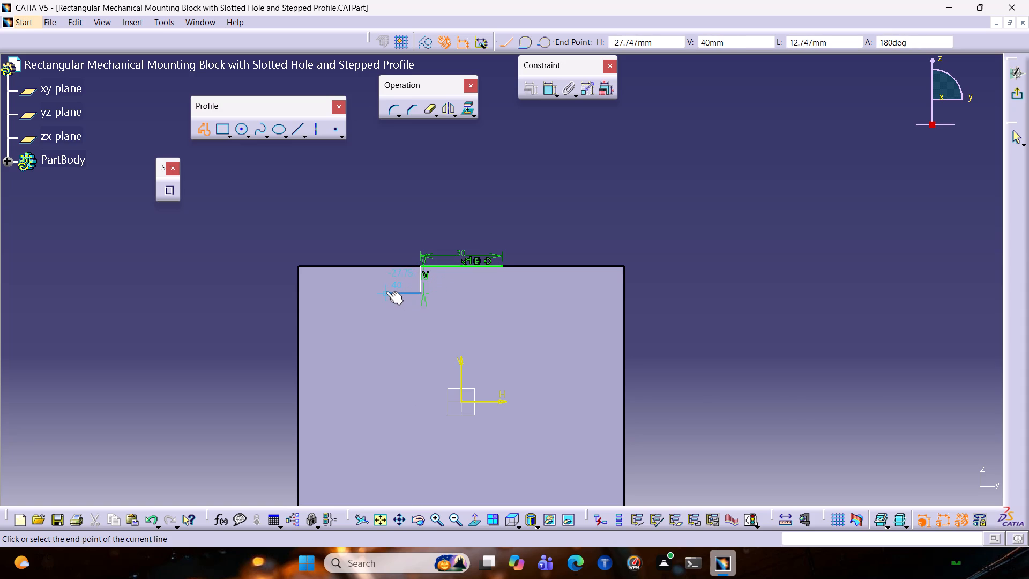
Continue the profile 10 mm horizontally outward and 10 mm vertically down, ending it there.
key(Tab)
key(Tab)
key(Tab)
key(Tab)
text(10)
key(Return)
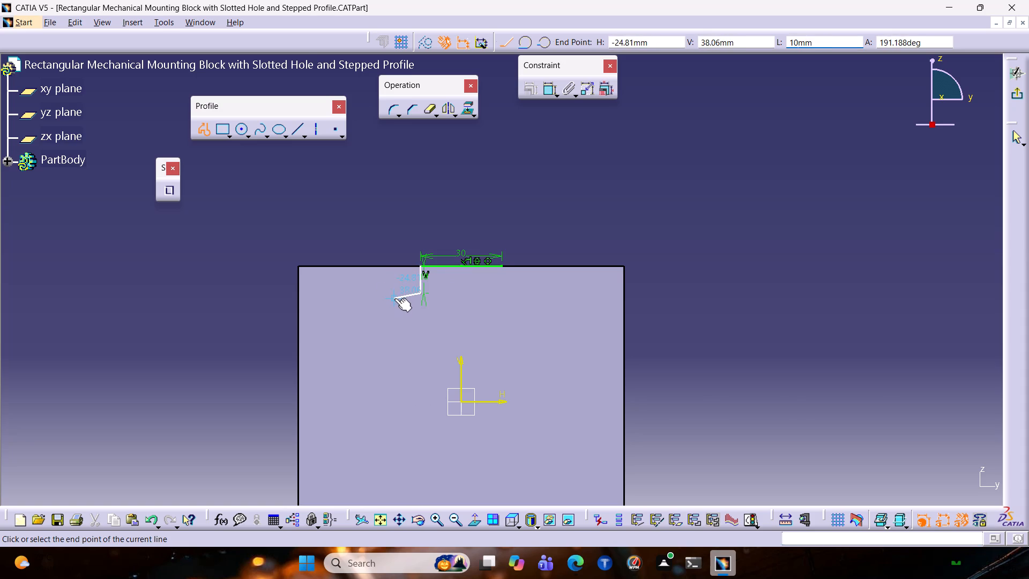
click(394, 293)
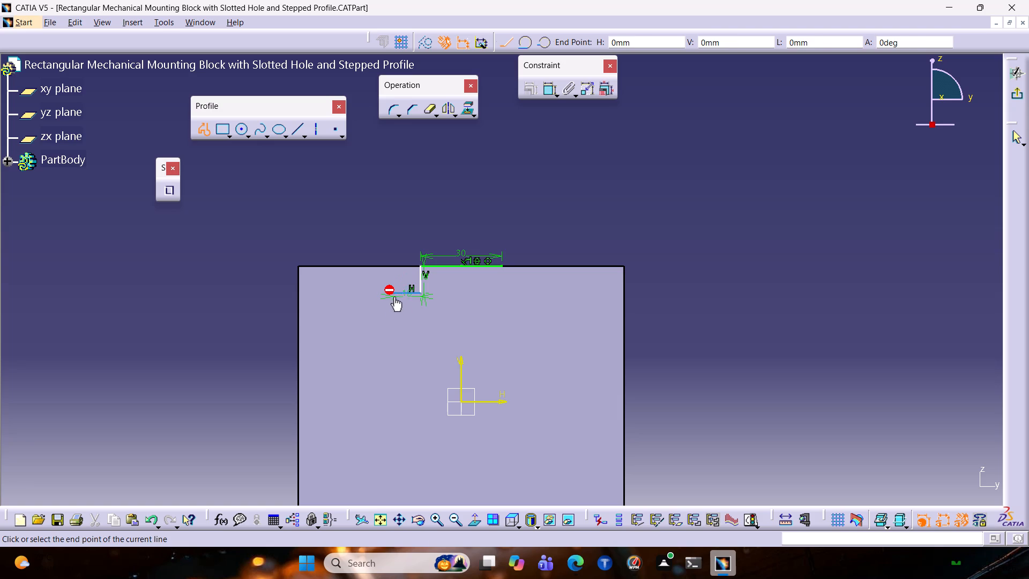
key(Tab)
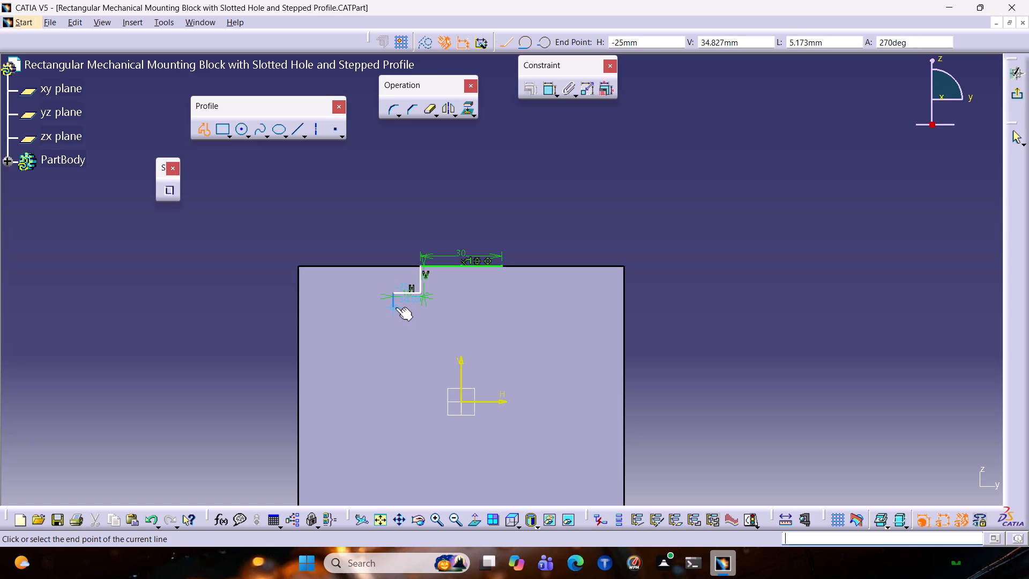
key(Tab)
key(Tab)
key(Tab)
text(10)
key(Return)
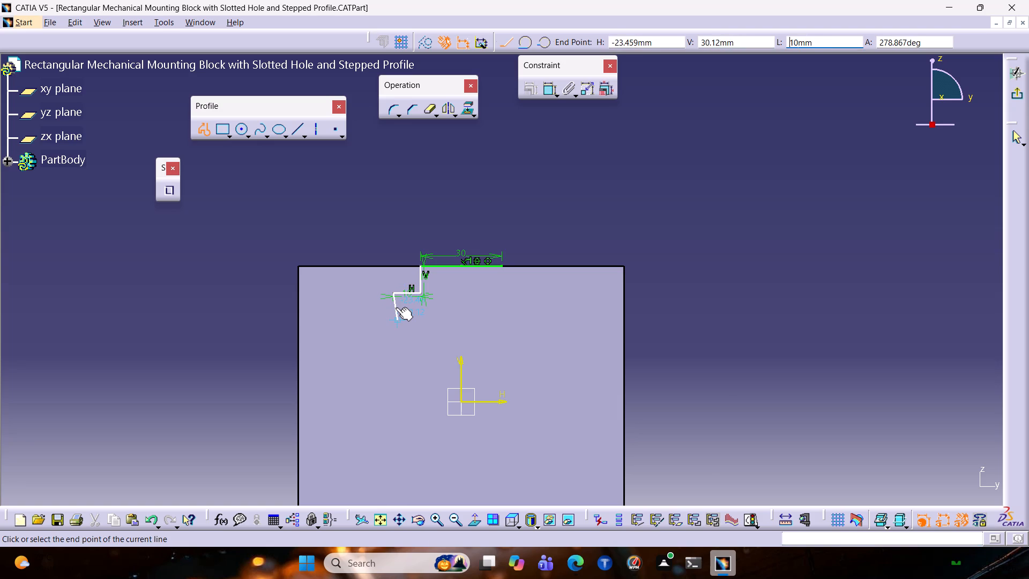
click(394, 324)
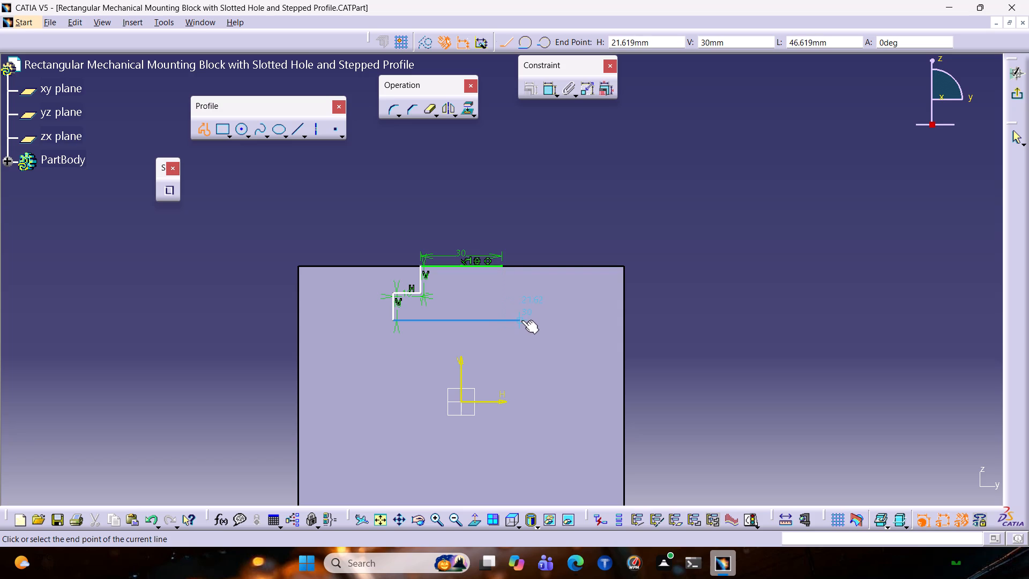
key(Escape)
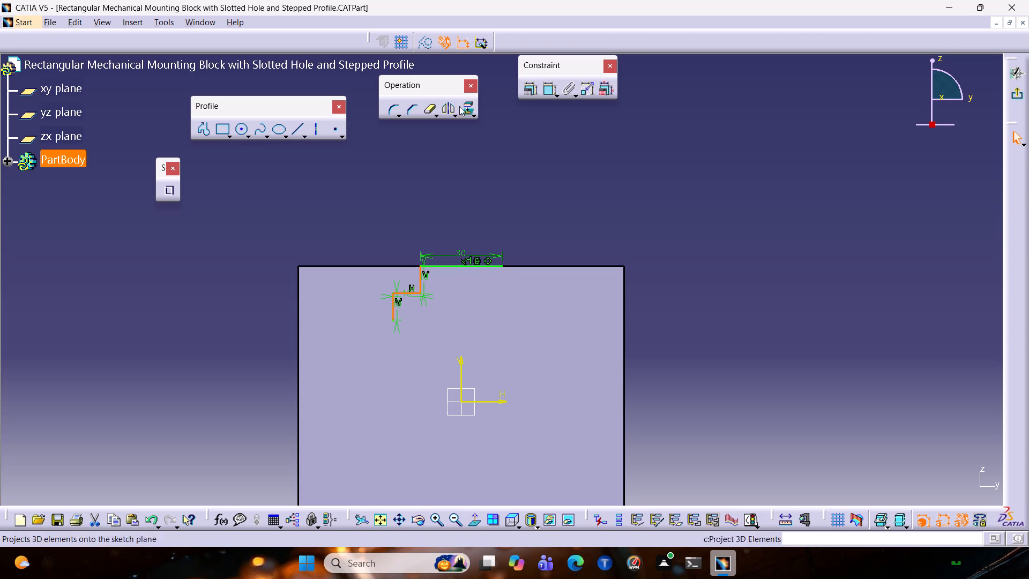
Mirror the three 10 mm stepped profile segments about the sketch's vertical axis.
click(447, 114)
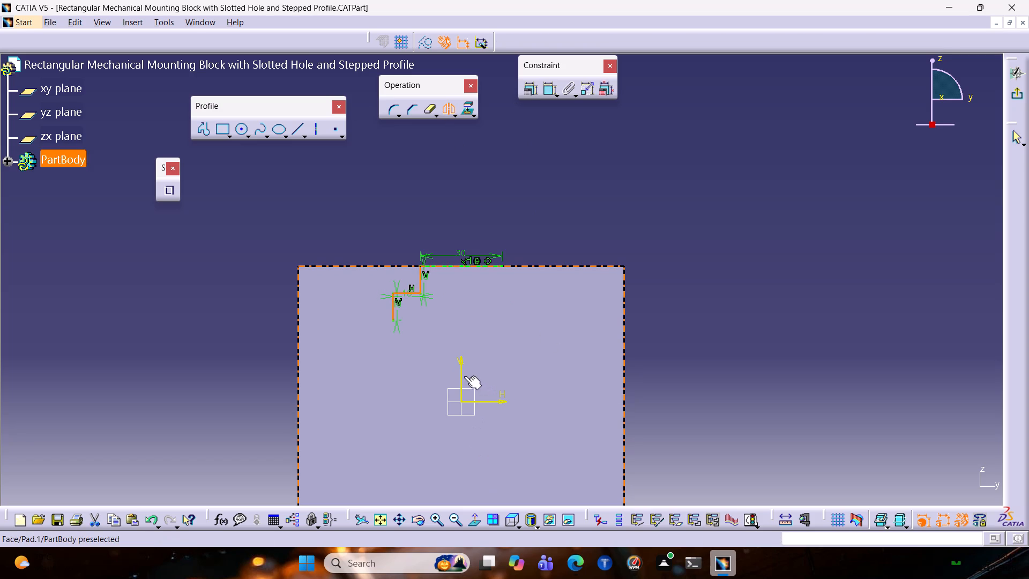
click(462, 375)
click(460, 375)
click(461, 374)
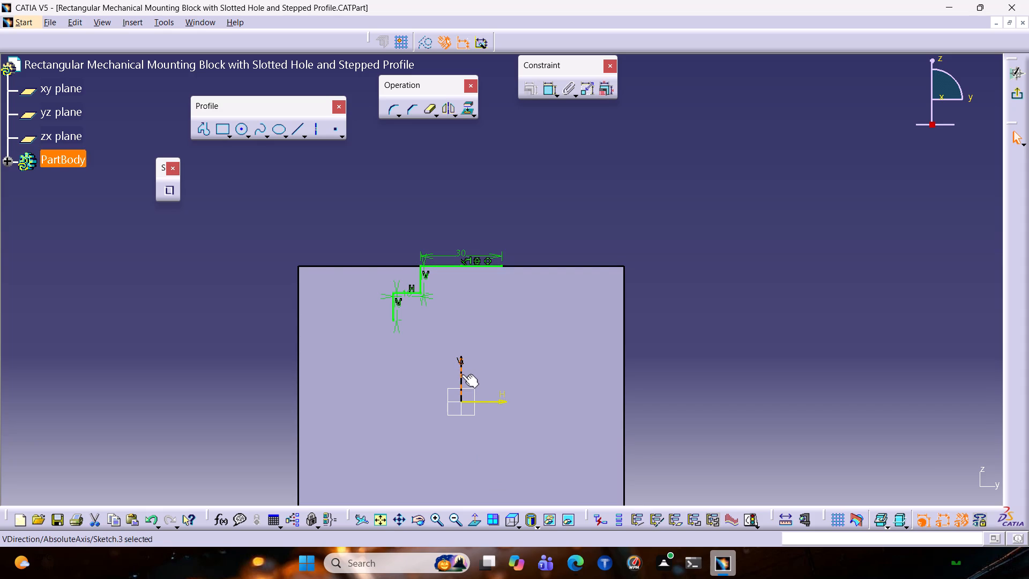
click(418, 280)
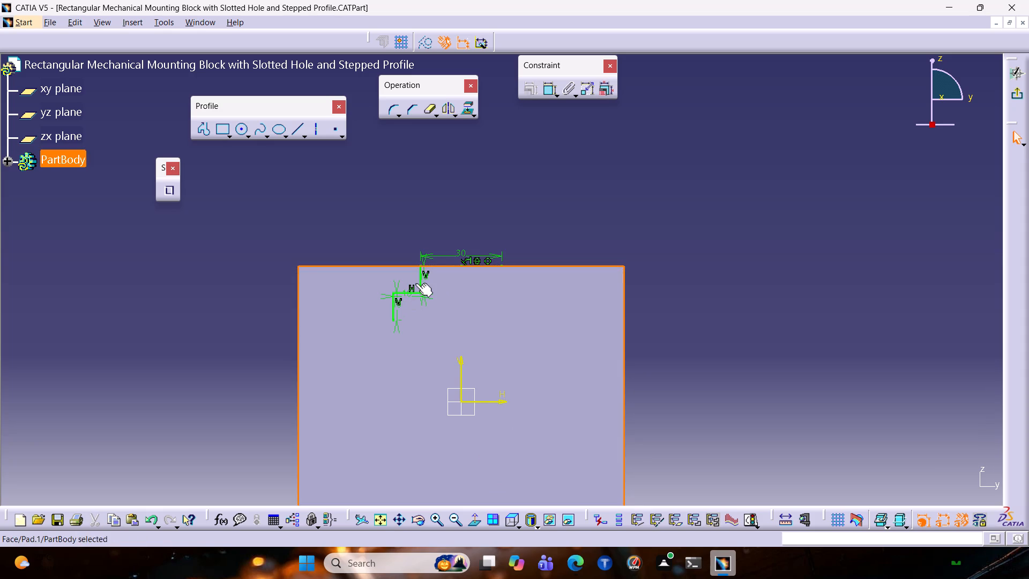
click(421, 277)
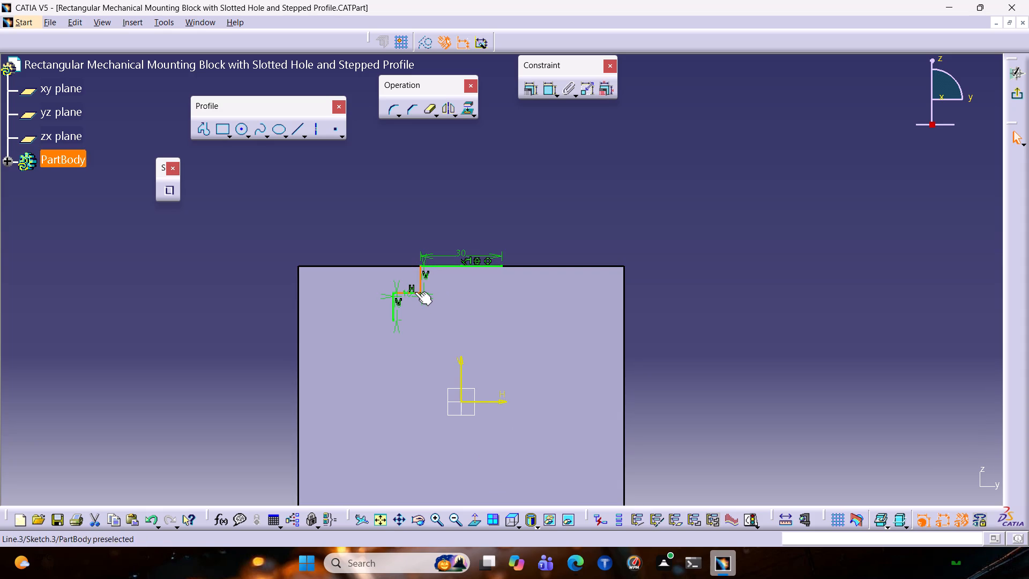
ctrl+click(415, 291)
ctrl+click(393, 313)
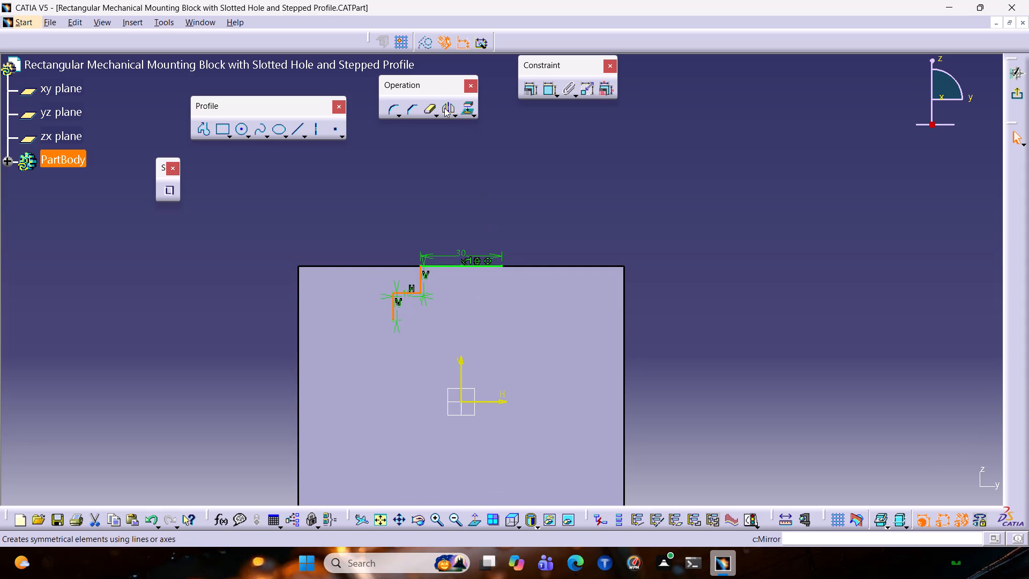
click(444, 107)
click(461, 367)
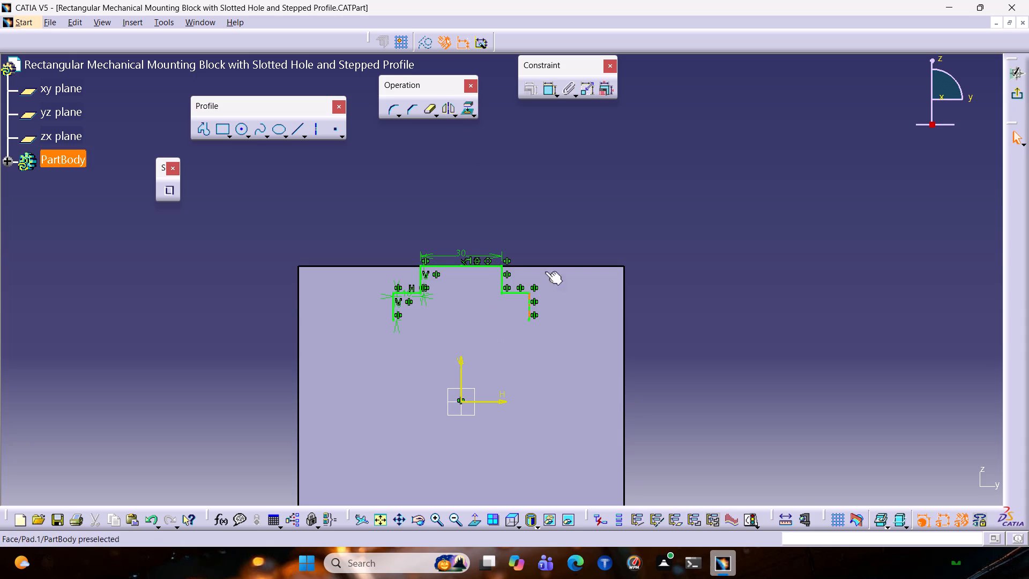
Close the stepped T-shaped profile with a horizontal line joining its two lower ends, and exit the sketch.
click(207, 127)
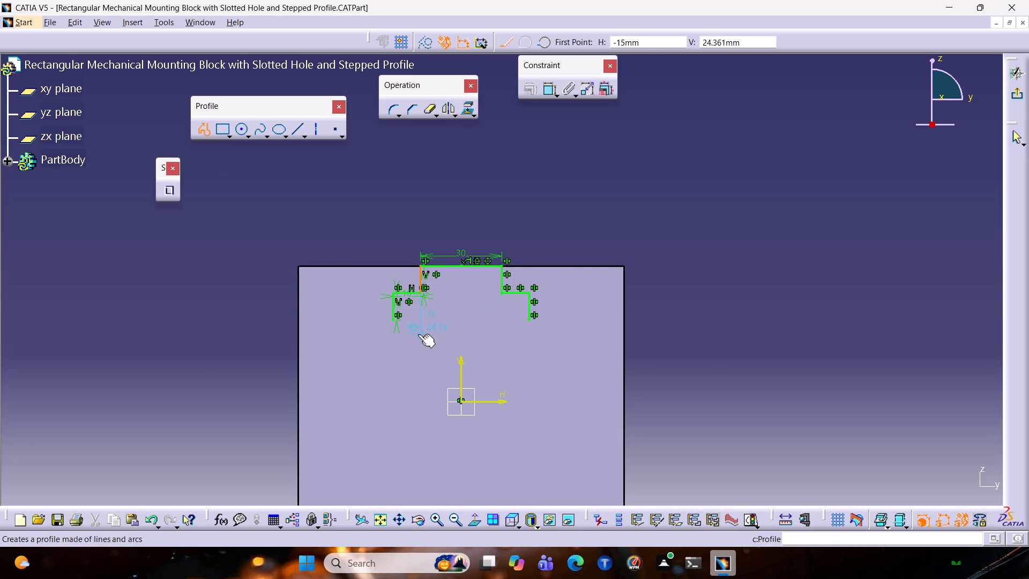
click(393, 320)
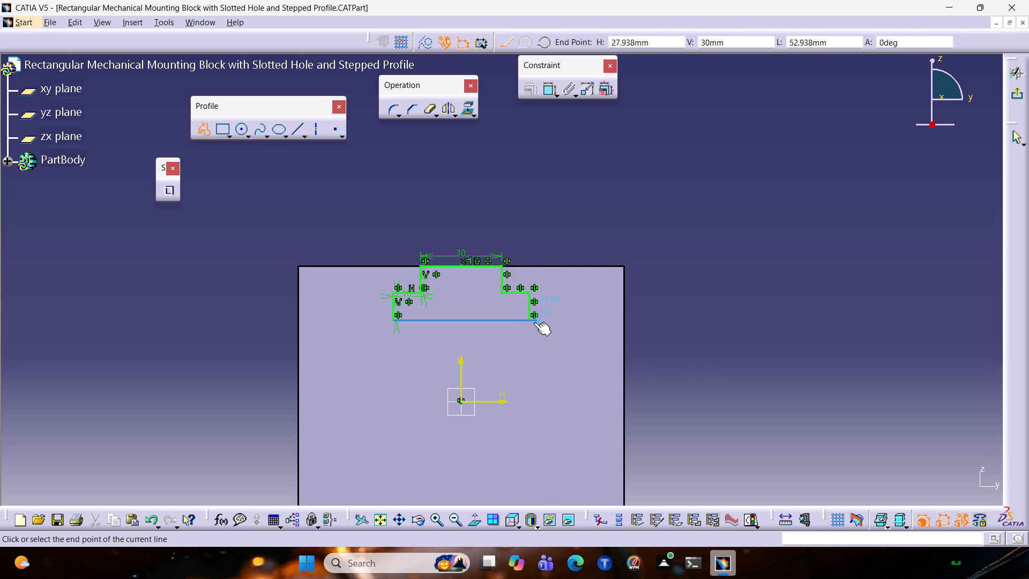
click(529, 319)
key(Escape)
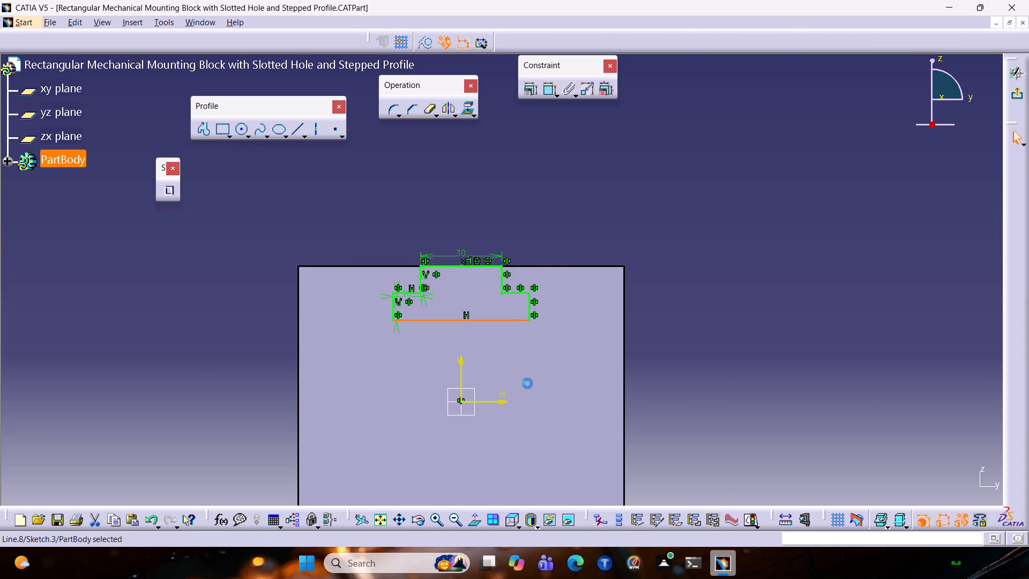
key(Escape)
click(1013, 96)
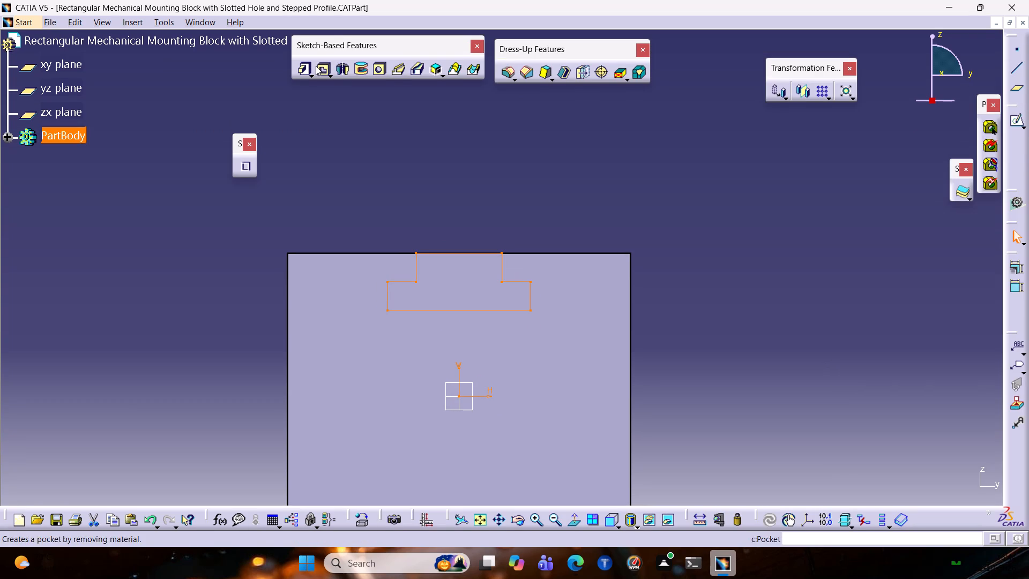
Cut a 30 mm deep pocket from the closed T-shaped sketch on the block's front face.
click(316, 66)
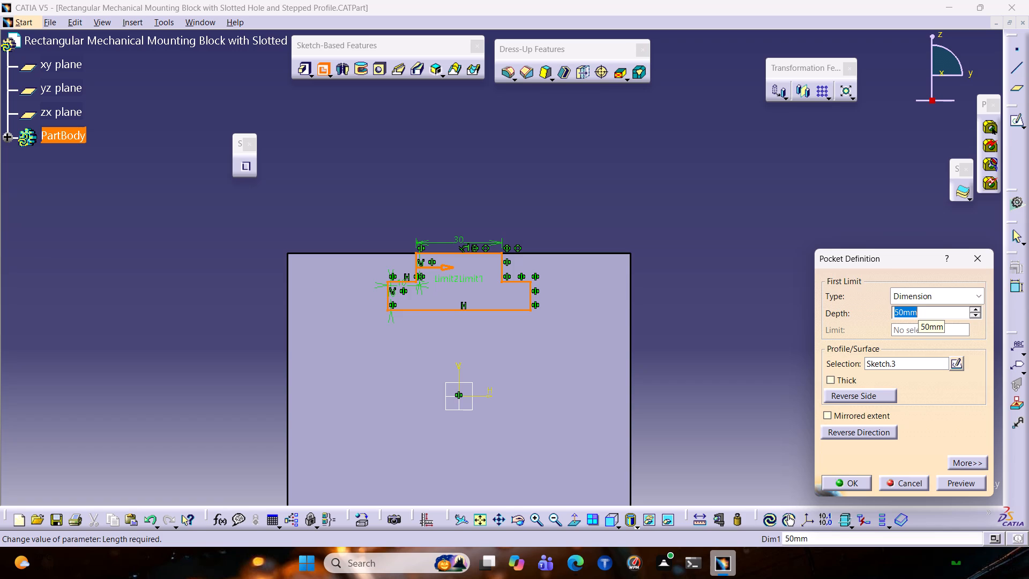
text(30)
click(946, 484)
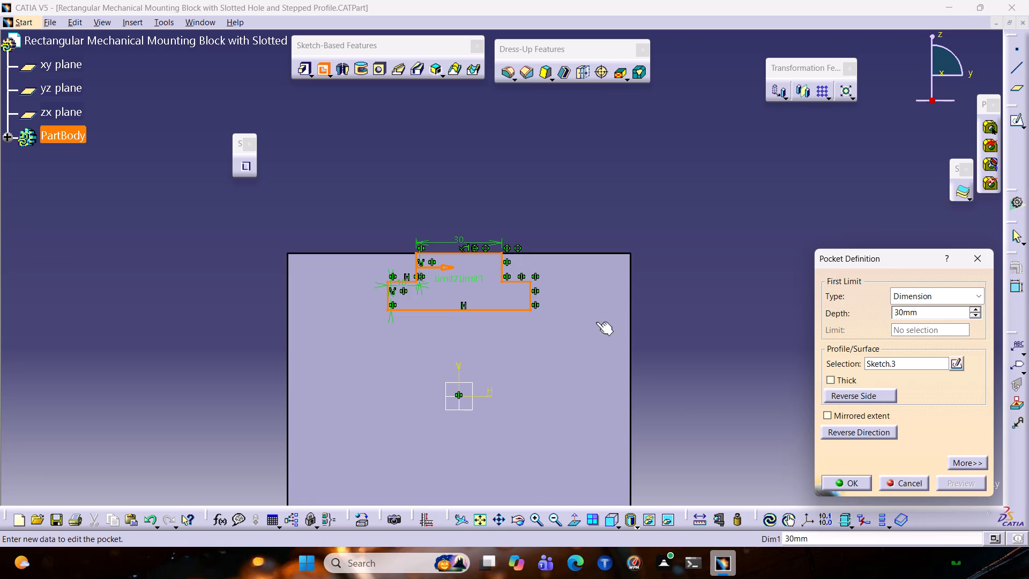
middle_drag(723, 317, 670, 341)
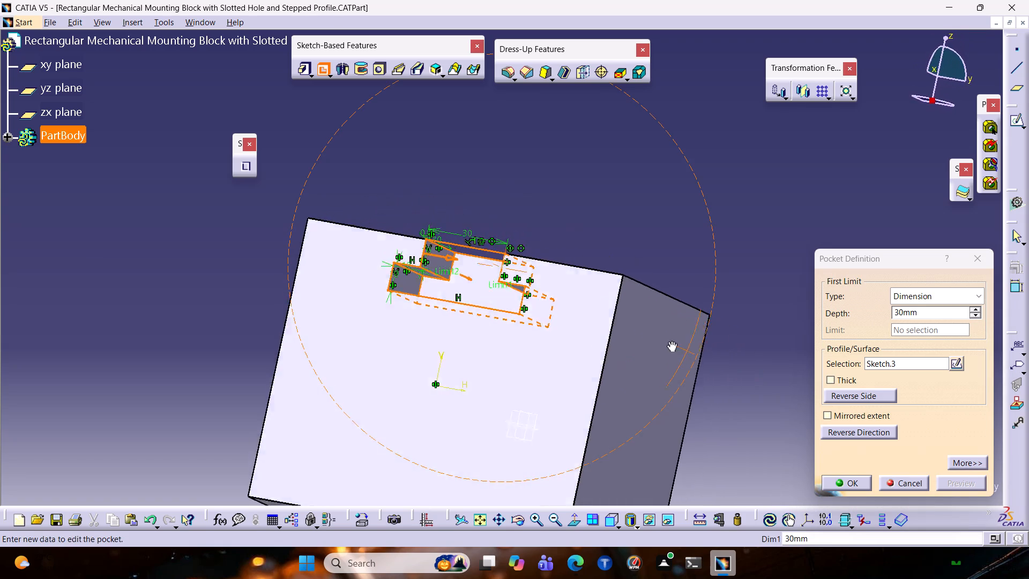
middle_drag(670, 341, 699, 338)
click(848, 485)
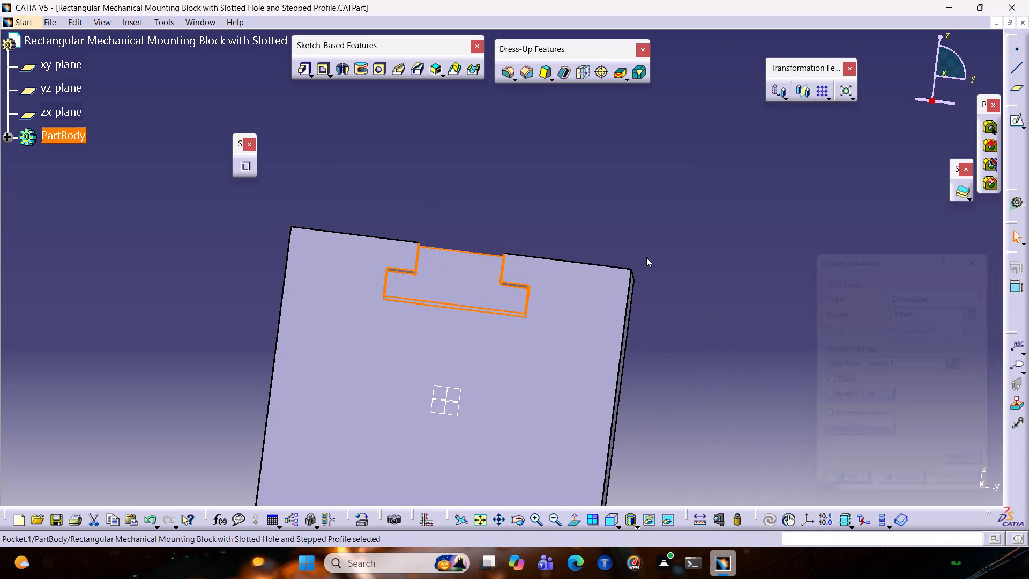
click(641, 253)
Open a new sketch on the block's front face, the one cut by the T-shaped pocket.
ctrl+middle_drag(704, 249, 685, 281)
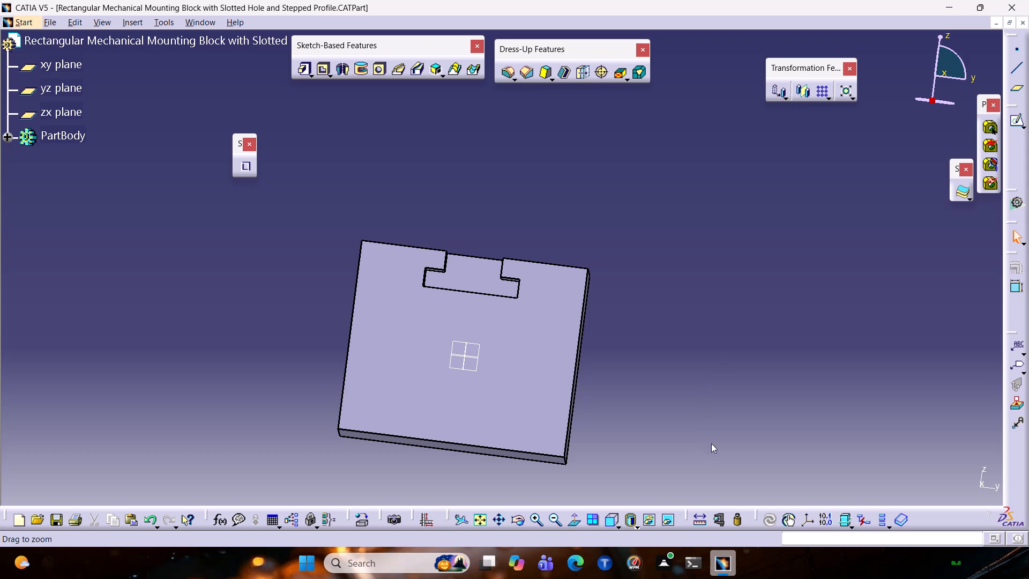
ctrl+middle_drag(704, 425, 720, 400)
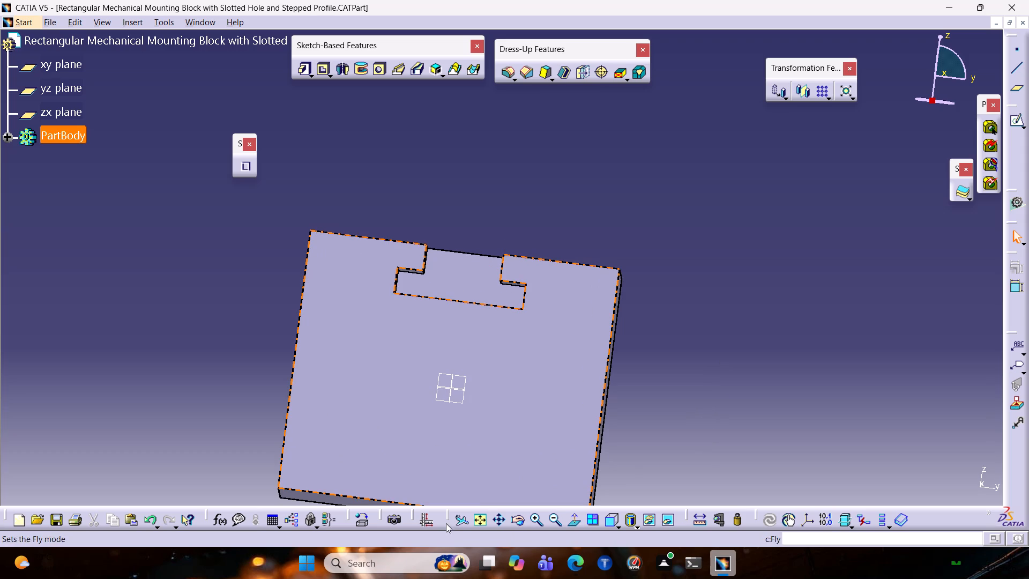
click(569, 515)
click(577, 520)
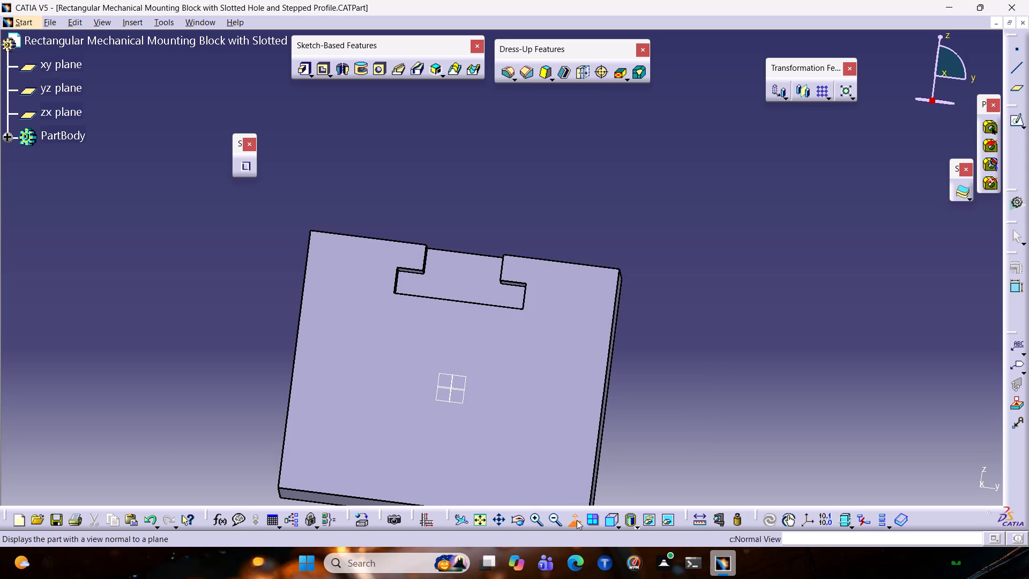
click(610, 517)
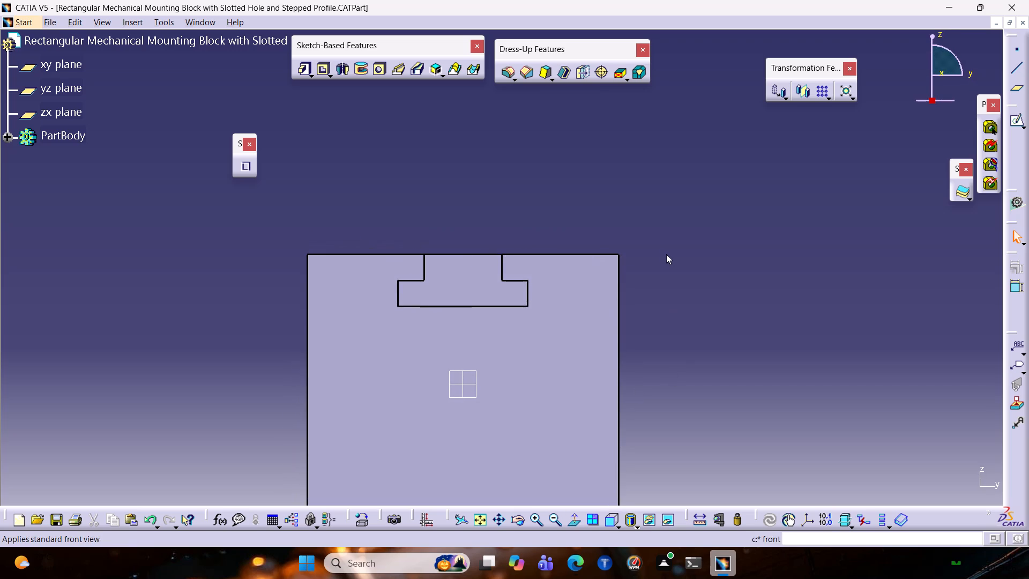
ctrl+middle_drag(666, 254, 652, 289)
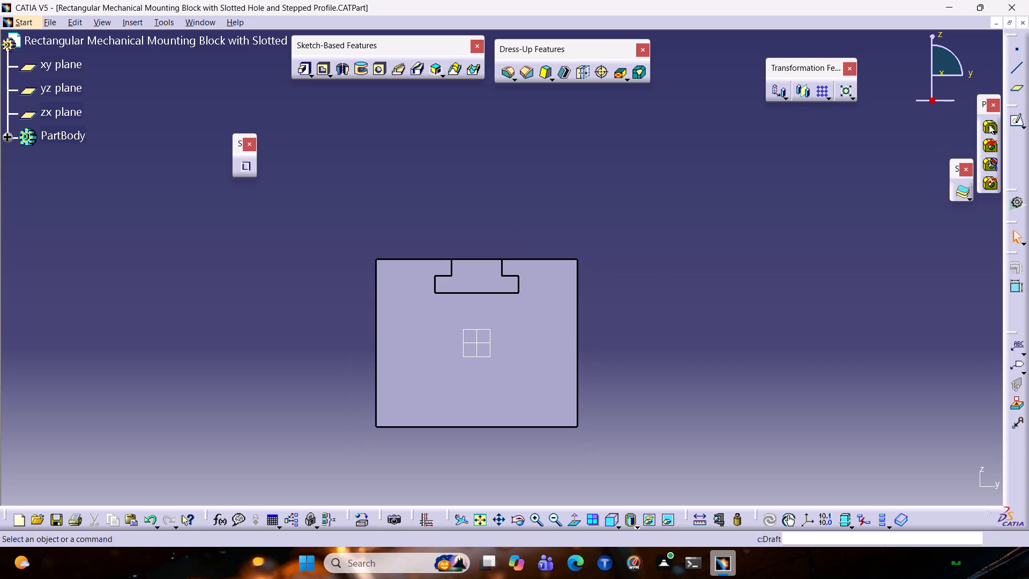
click(446, 381)
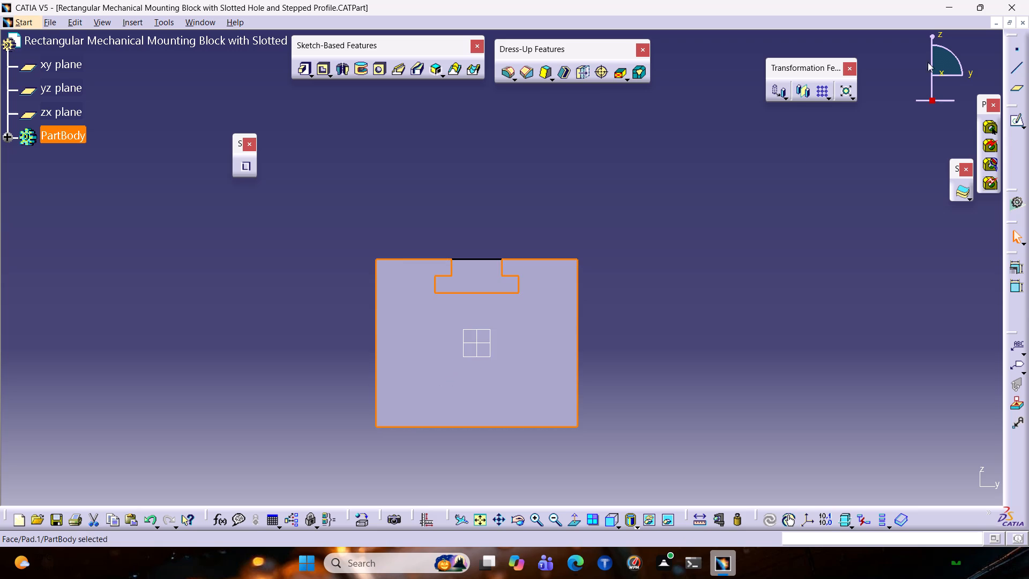
click(1014, 120)
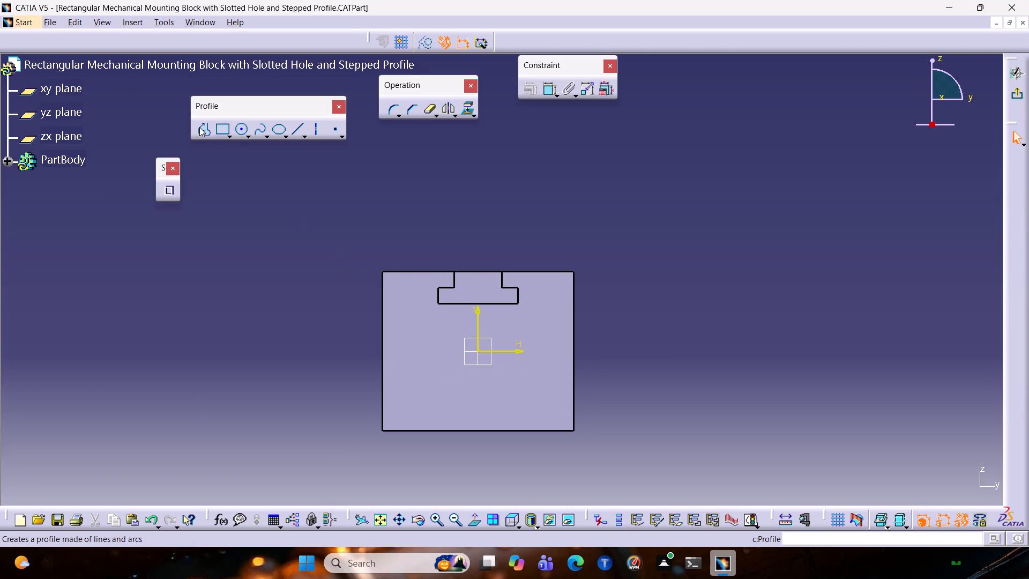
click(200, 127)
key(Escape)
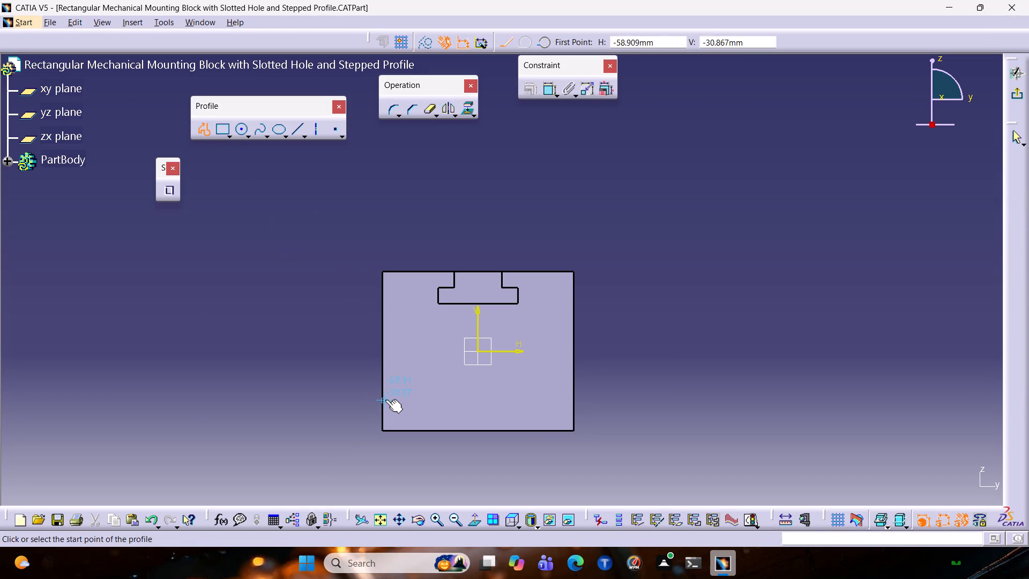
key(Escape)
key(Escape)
Project the front face's vertical edge on the negative-H side into the sketch.
click(383, 344)
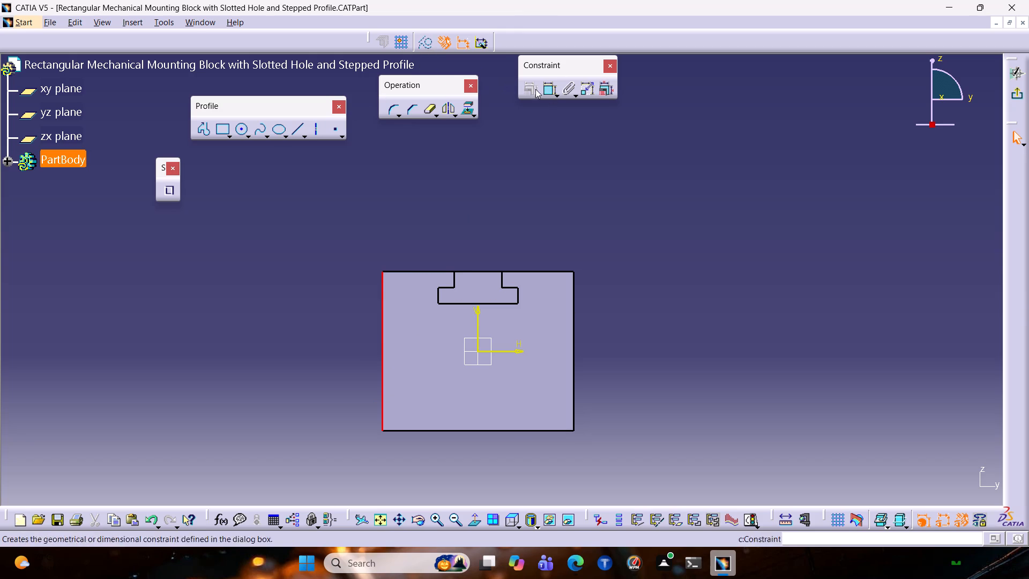
click(467, 108)
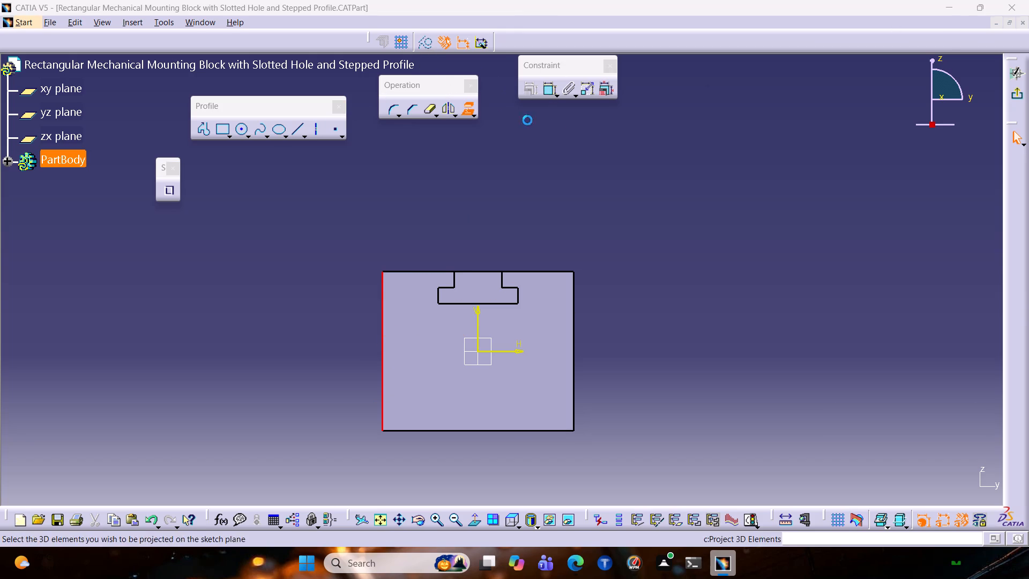
click(919, 473)
click(916, 481)
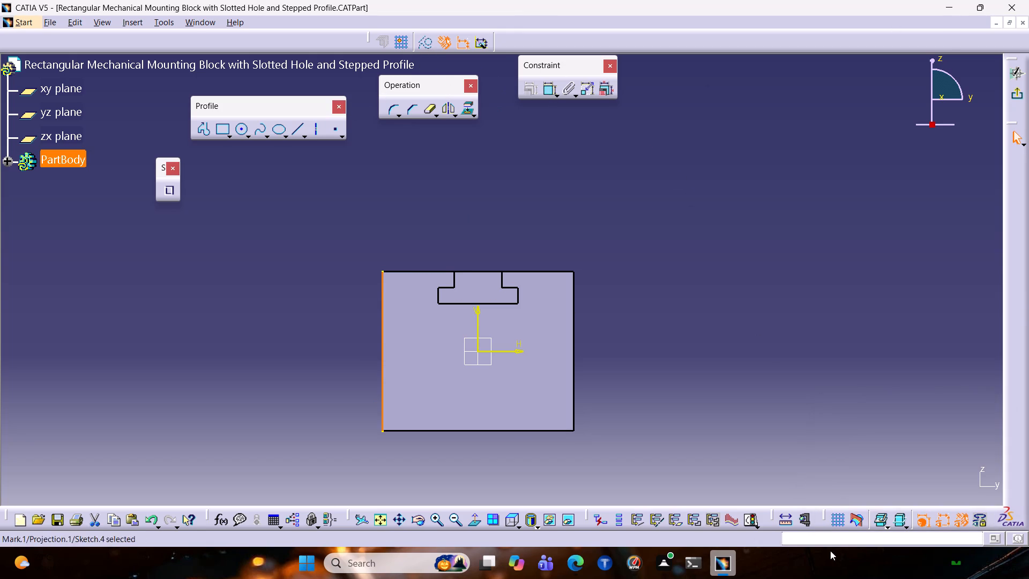
Start a profile on the projected edge at V -11 mm with a 70 mm horizontal line running outward from the block.
click(203, 132)
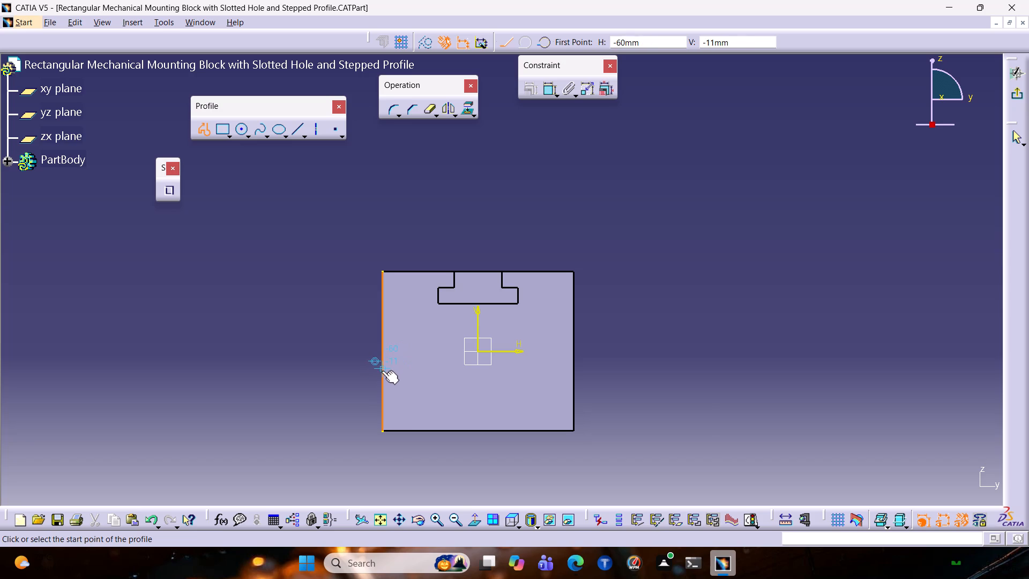
click(382, 370)
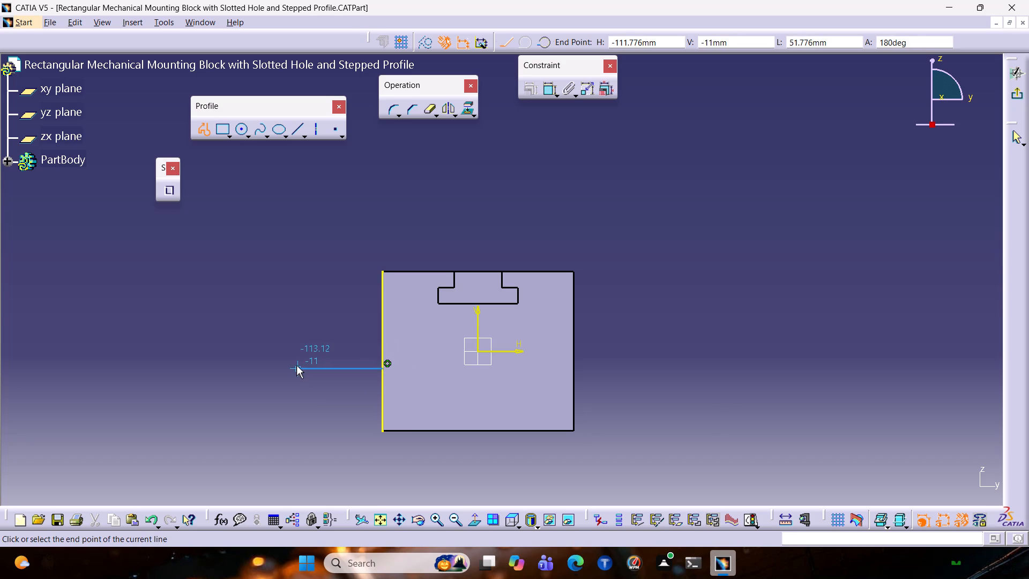
key(Tab)
key(Tab)
key(Tab)
key(Tab)
text(70)
key(Return)
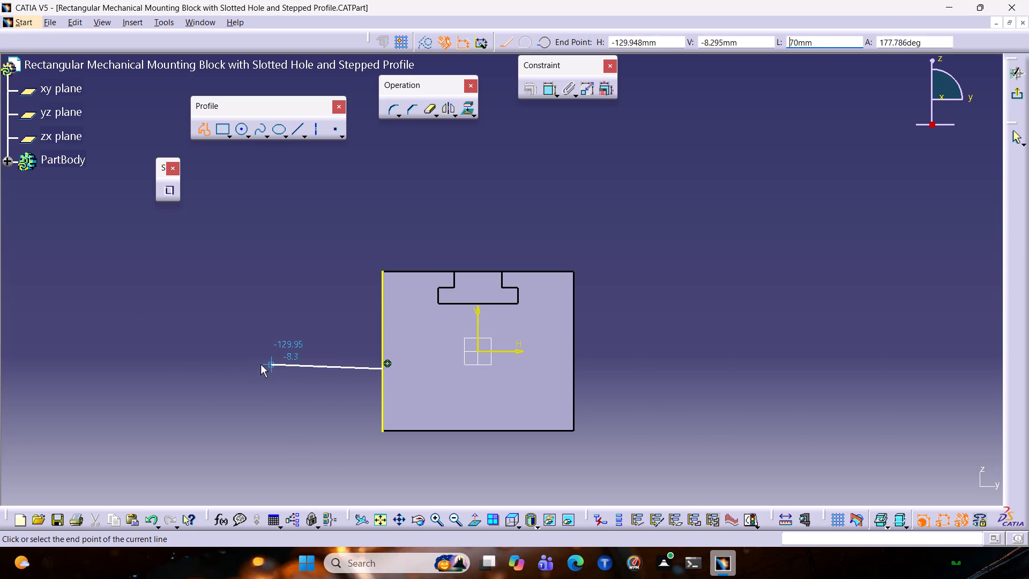
click(269, 366)
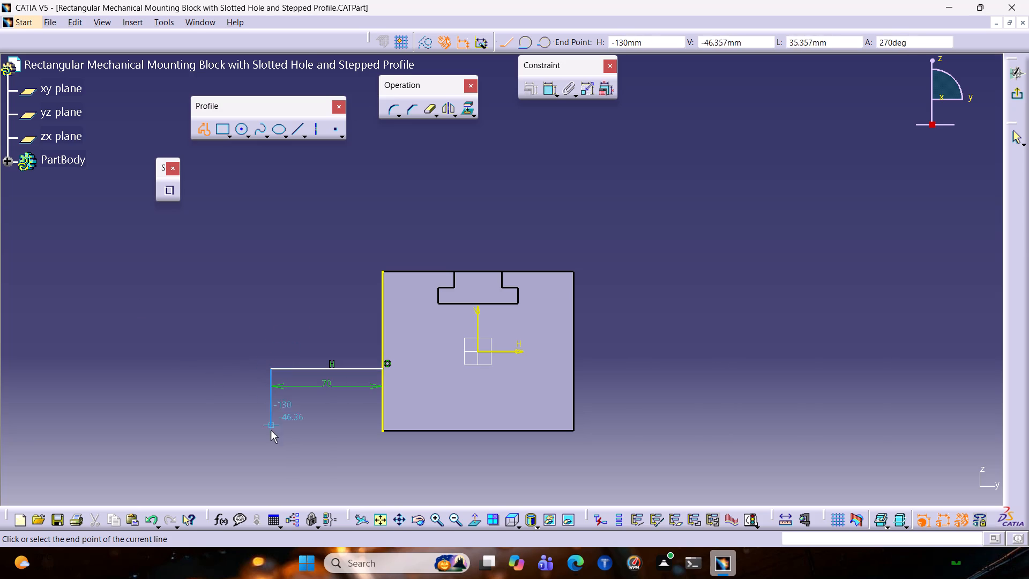
Continue the profile 40 mm vertically down from the horizontal line's outer end, and end it there.
key(Tab)
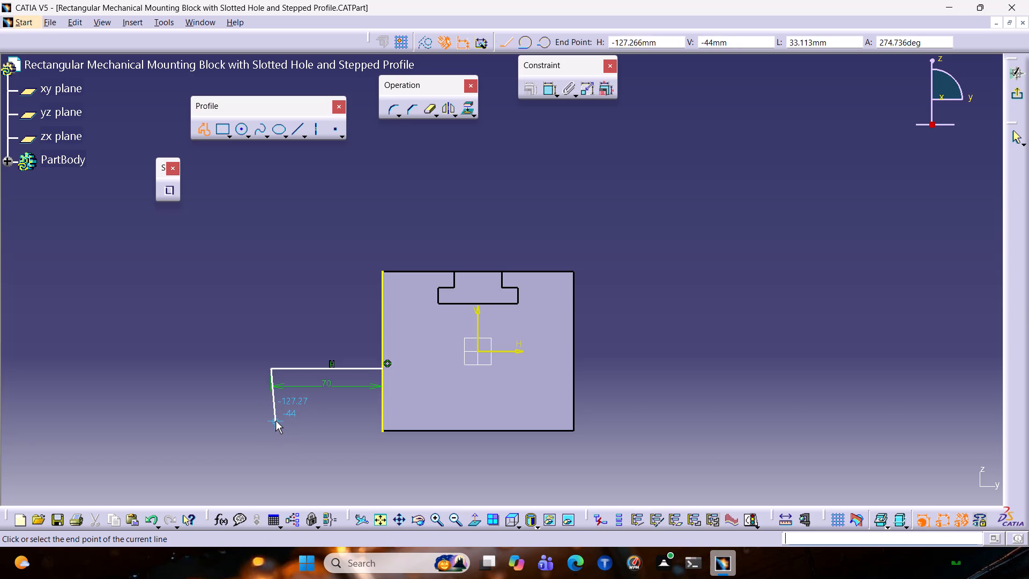
key(Tab)
key(Tab)
key(Tab)
text(40)
key(Return)
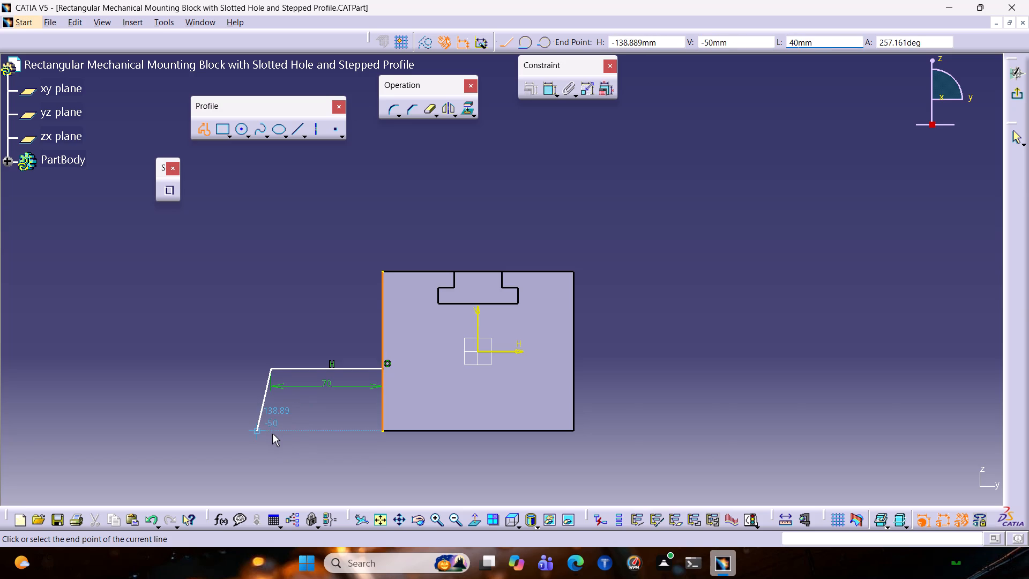
click(273, 434)
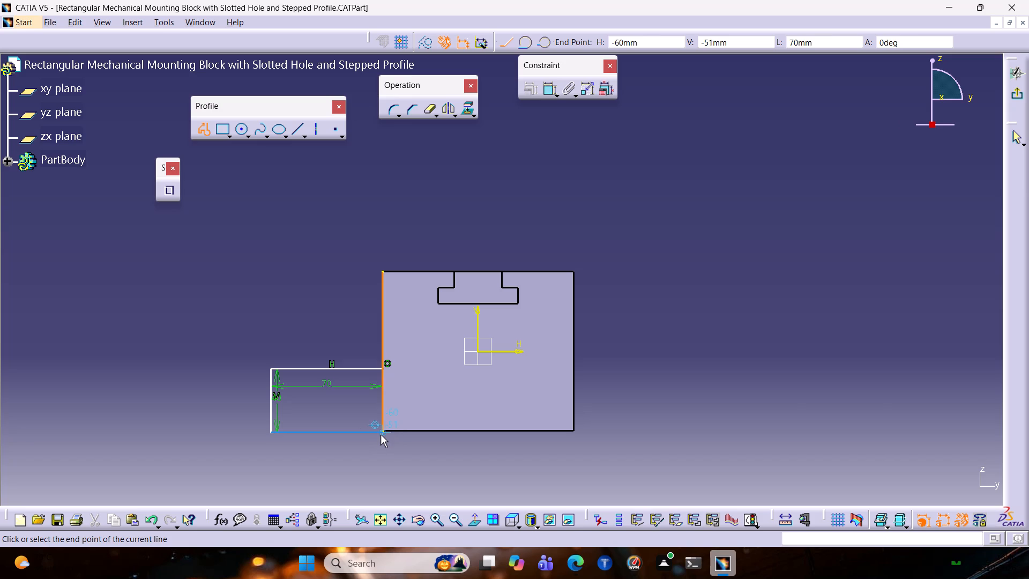
key(Escape)
key(Escape)
Move the 40 mm dimension outside the vertical line and shift the 70 mm horizontal line upward along the projected edge.
drag(277, 423, 221, 427)
drag(347, 366, 347, 358)
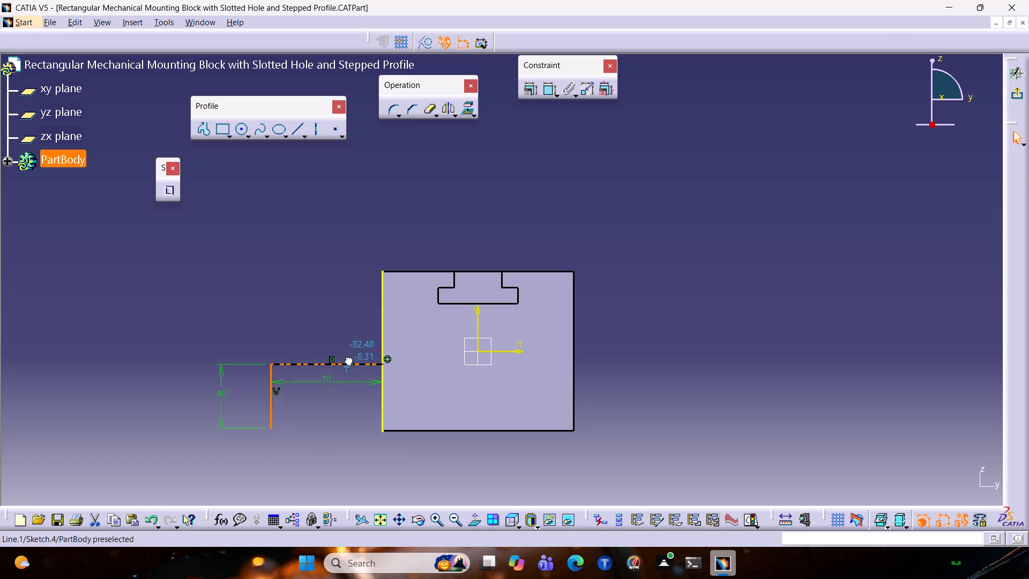
drag(347, 358, 347, 355)
Draw a 70 mm horizontal line outward from the projected edge's lower end, to below the 40 mm vertical line.
click(207, 137)
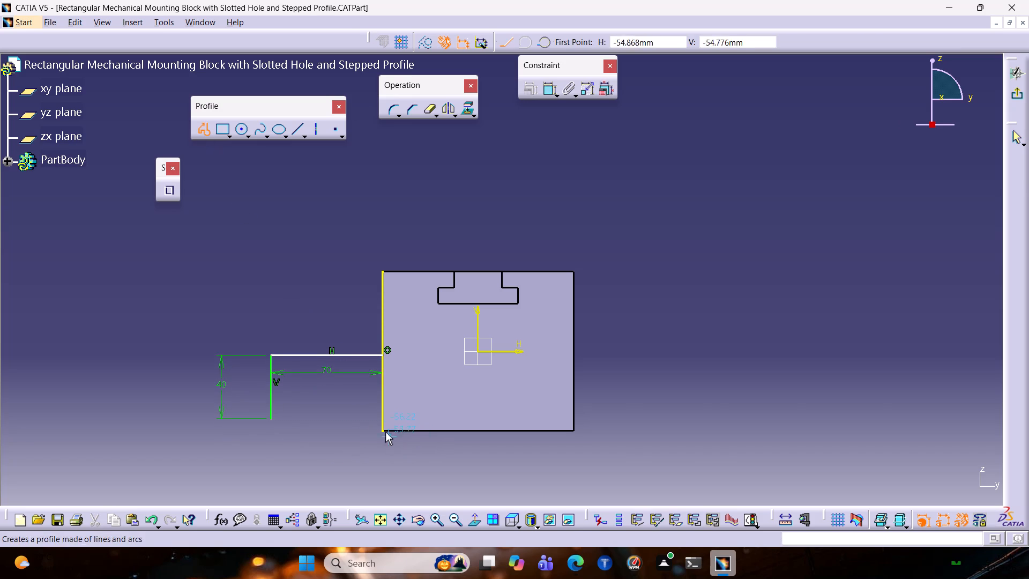
click(383, 428)
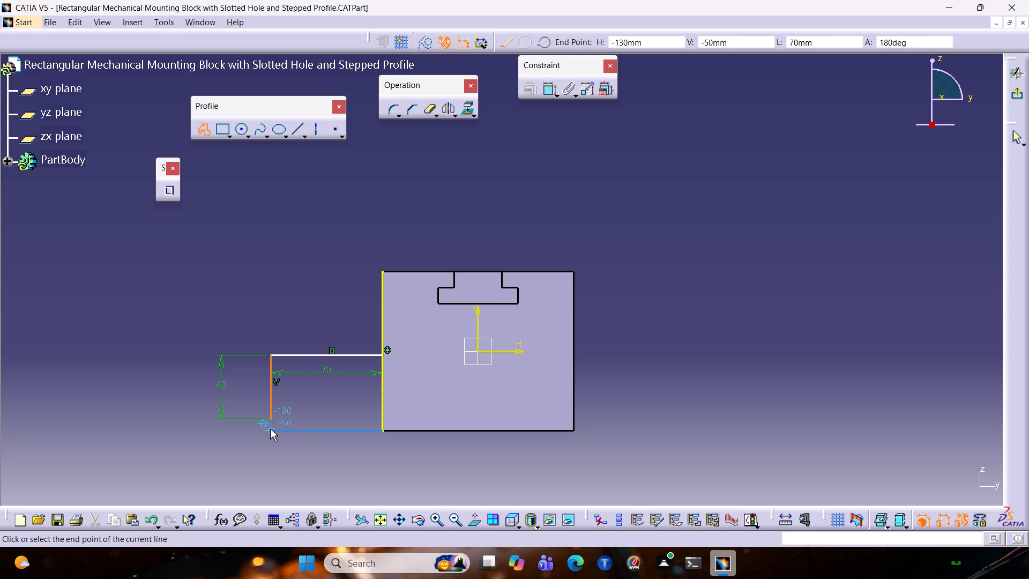
click(270, 429)
key(Escape)
key(Escape)
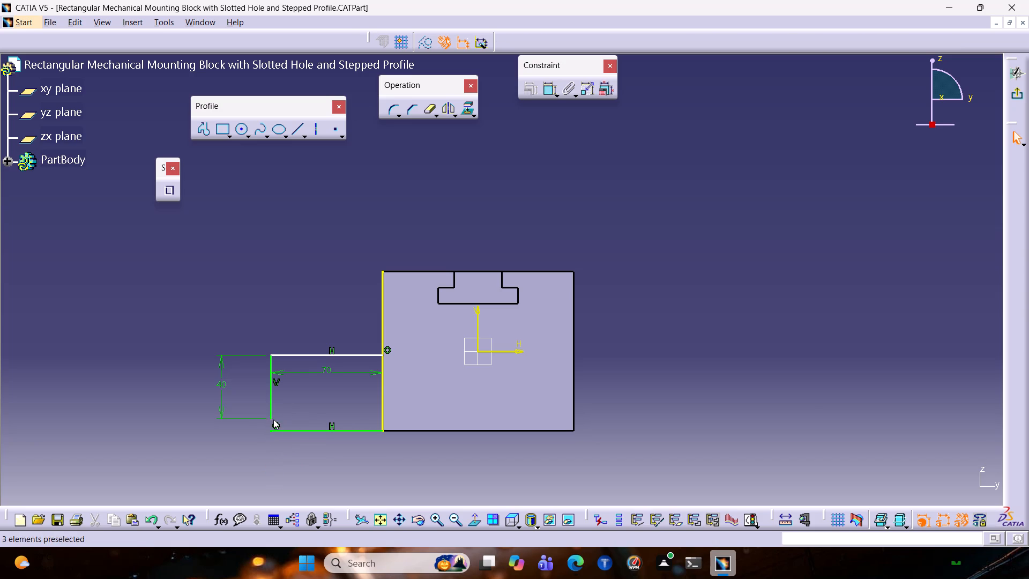
Make the vertical line's lower end coincident with the bottom line's outer end, and move the 70 mm dimension above the profile.
click(271, 420)
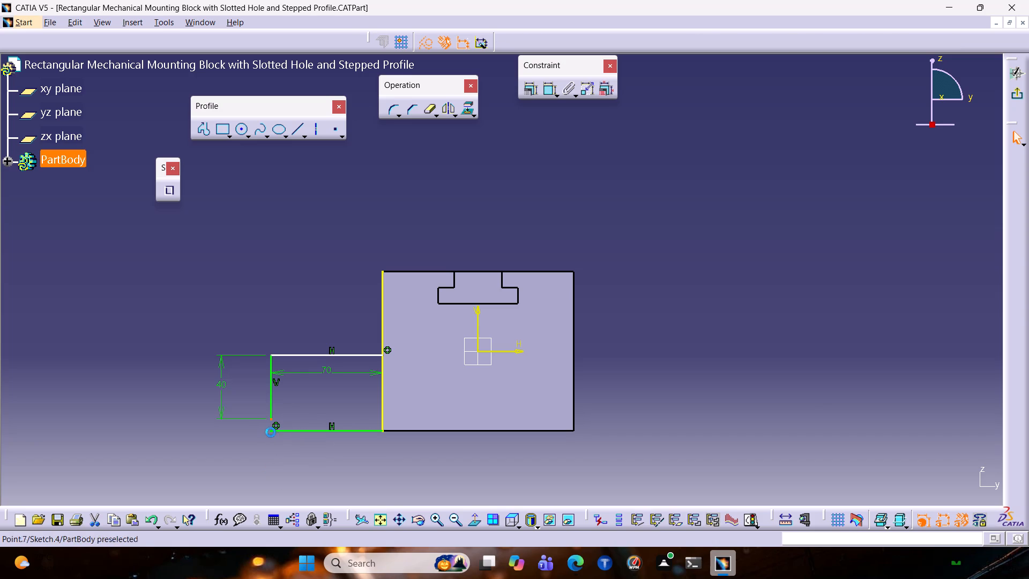
ctrl+click(271, 432)
click(539, 91)
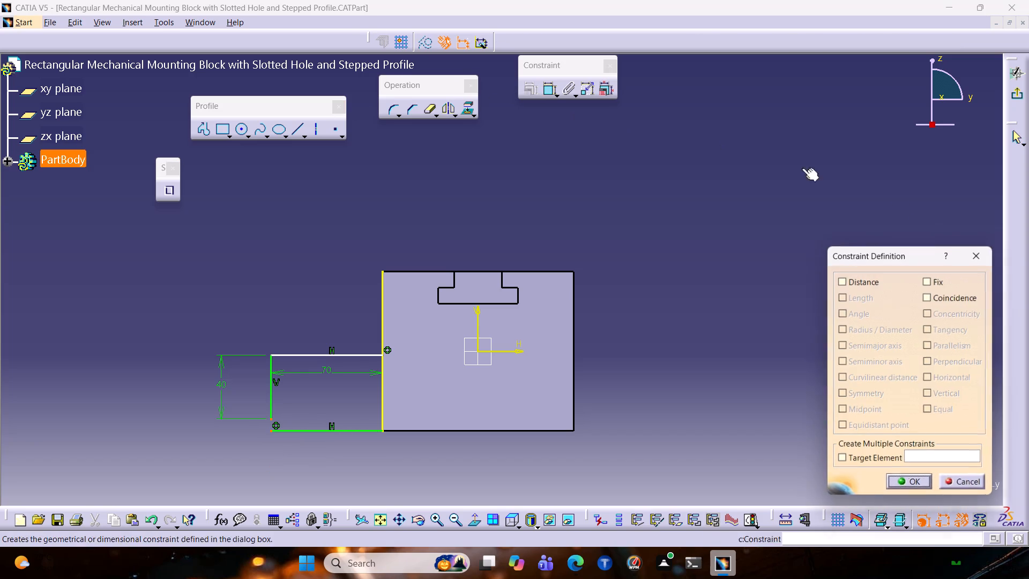
click(951, 294)
click(913, 486)
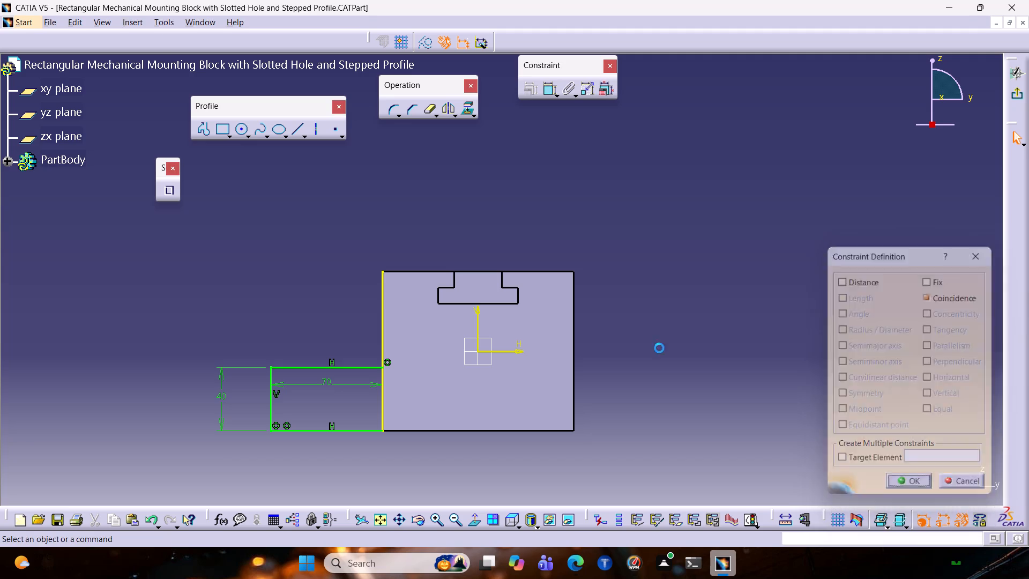
drag(281, 386, 279, 336)
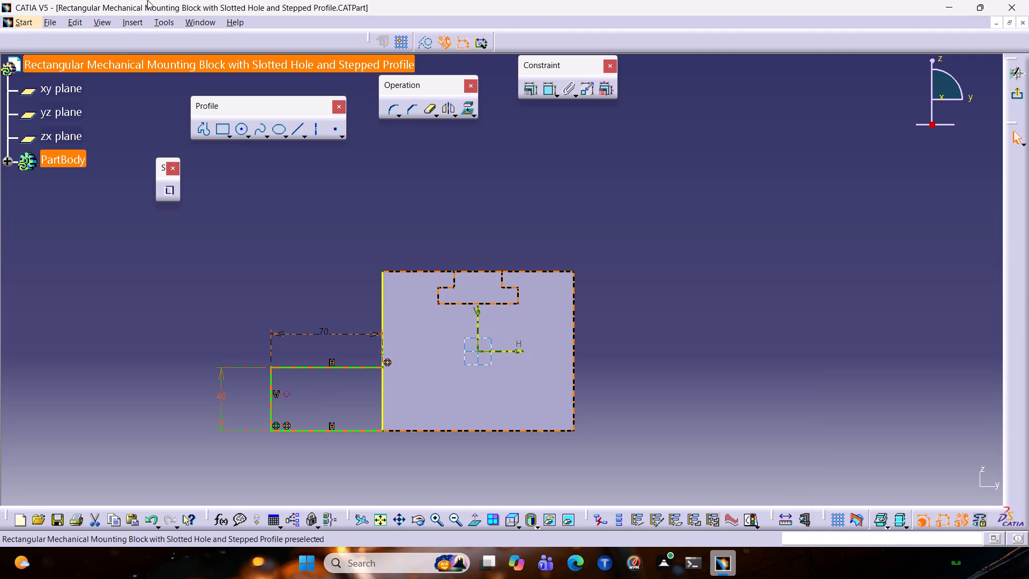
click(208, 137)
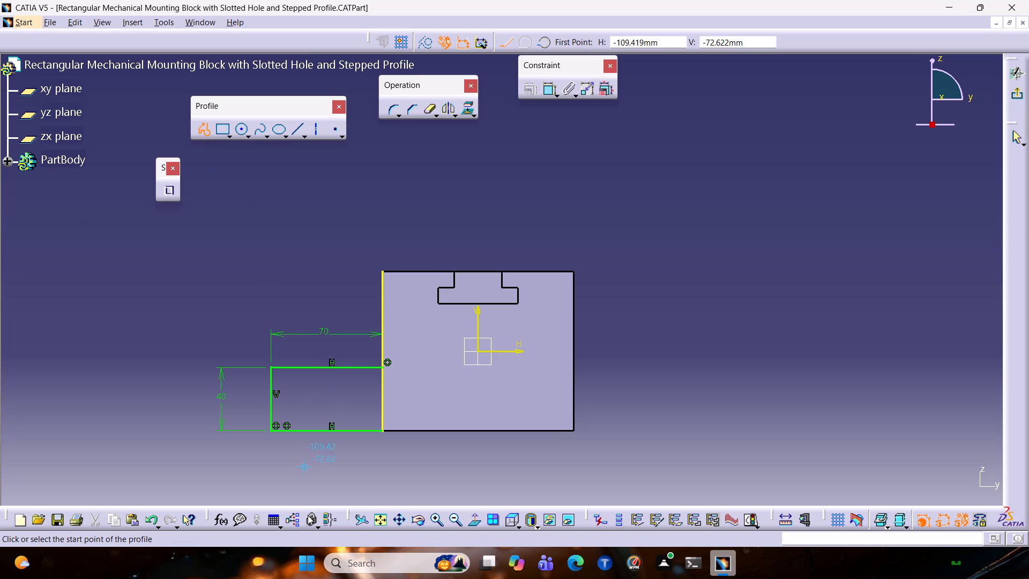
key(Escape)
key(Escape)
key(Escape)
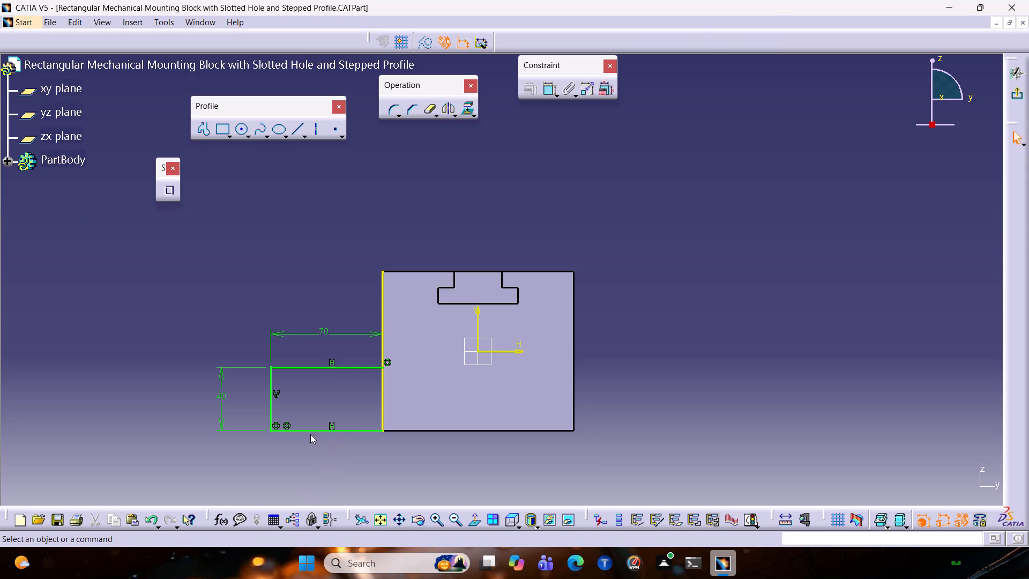
Delete the horizontal bottom line of the side profile.
click(310, 434)
click(314, 429)
key(Delete)
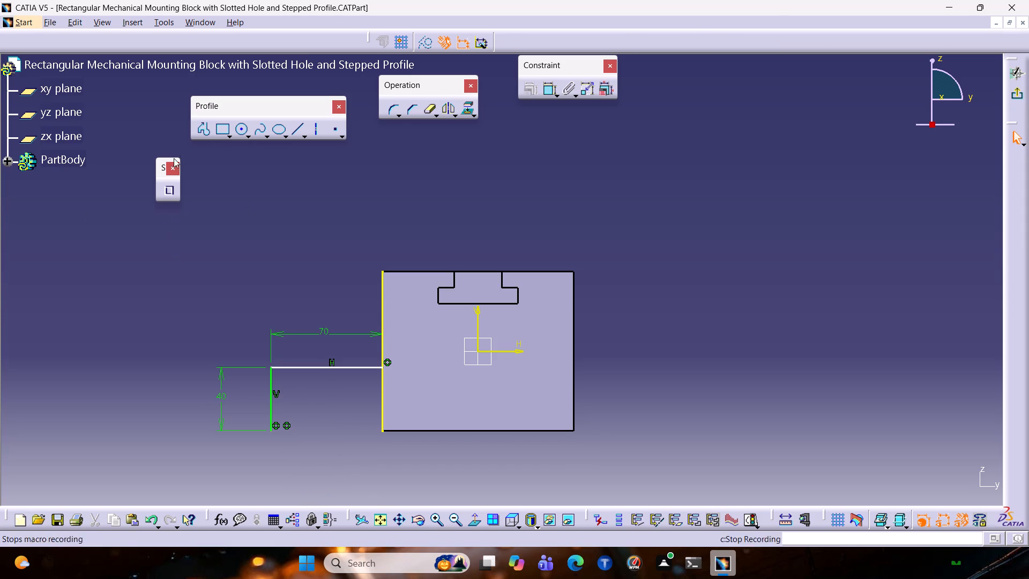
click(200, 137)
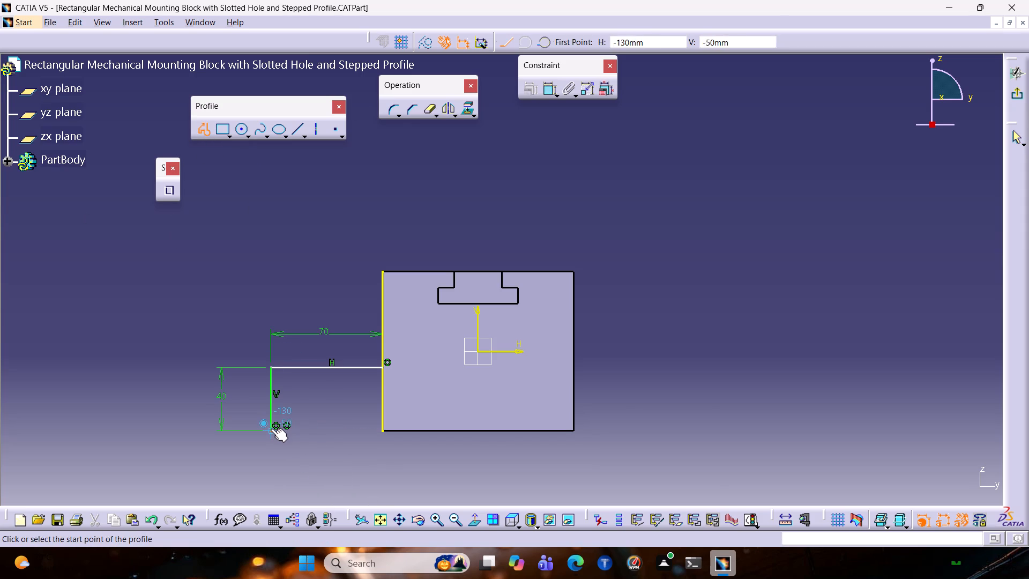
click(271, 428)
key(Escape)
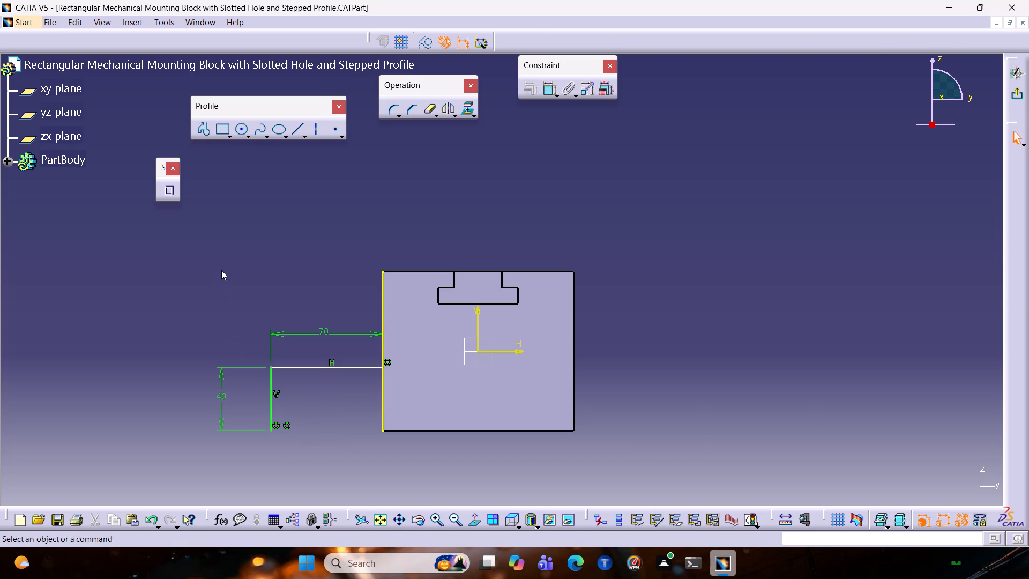
Start a profile at the 40 mm vertical line's lower end with a 10 mm horizontal line toward the block.
ctrl+middle_drag(344, 478, 352, 441)
middle_drag(285, 446, 483, 211)
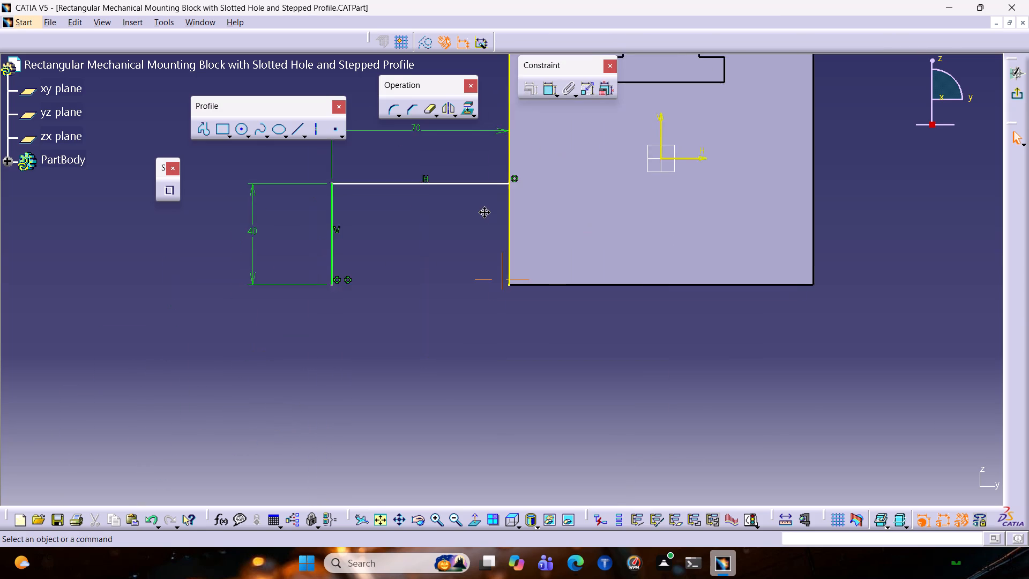
middle_drag(483, 211, 459, 253)
click(204, 131)
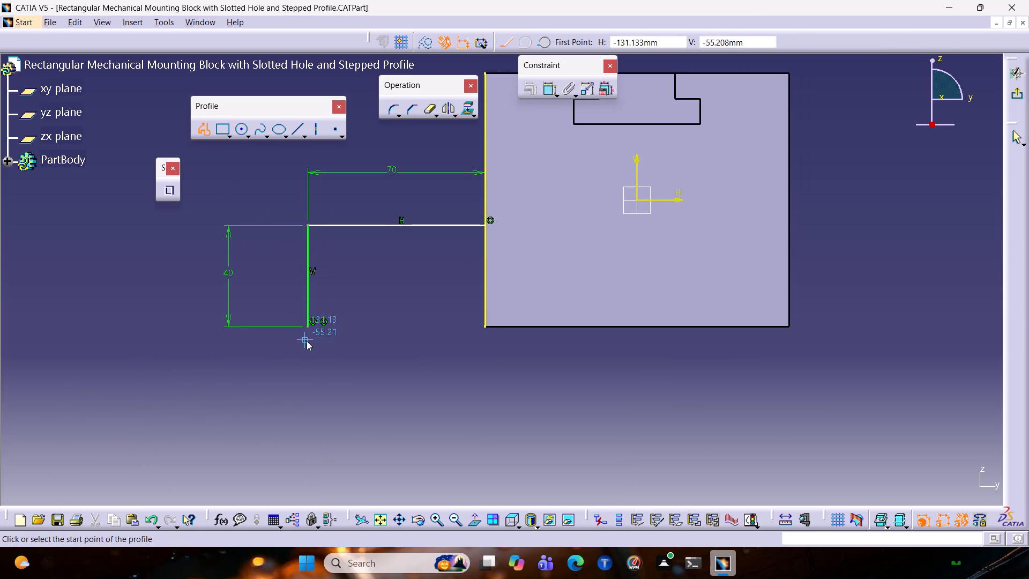
click(309, 325)
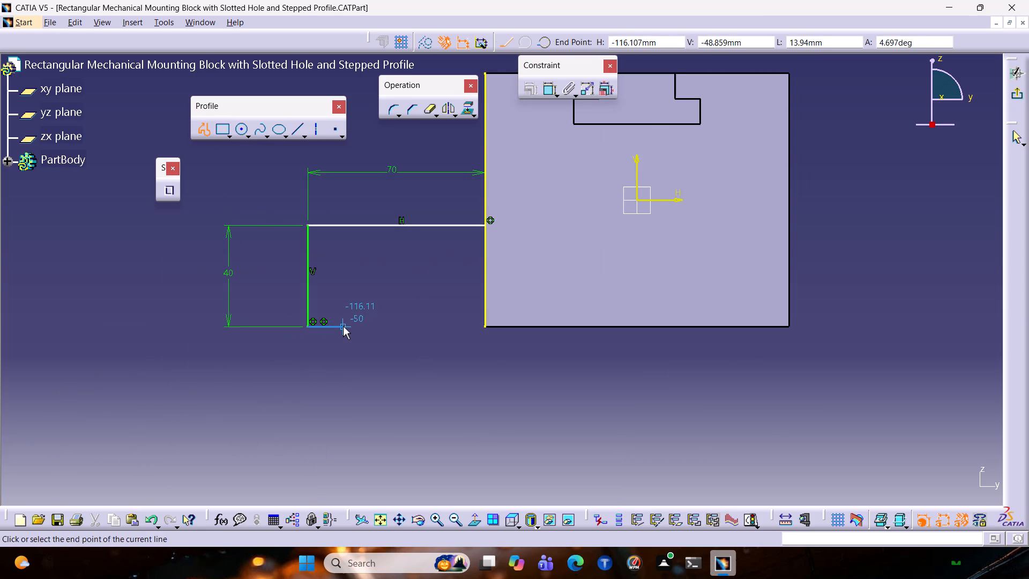
key(Tab)
key(Tab)
key(Tab)
key(Tab)
text(10)
key(Return)
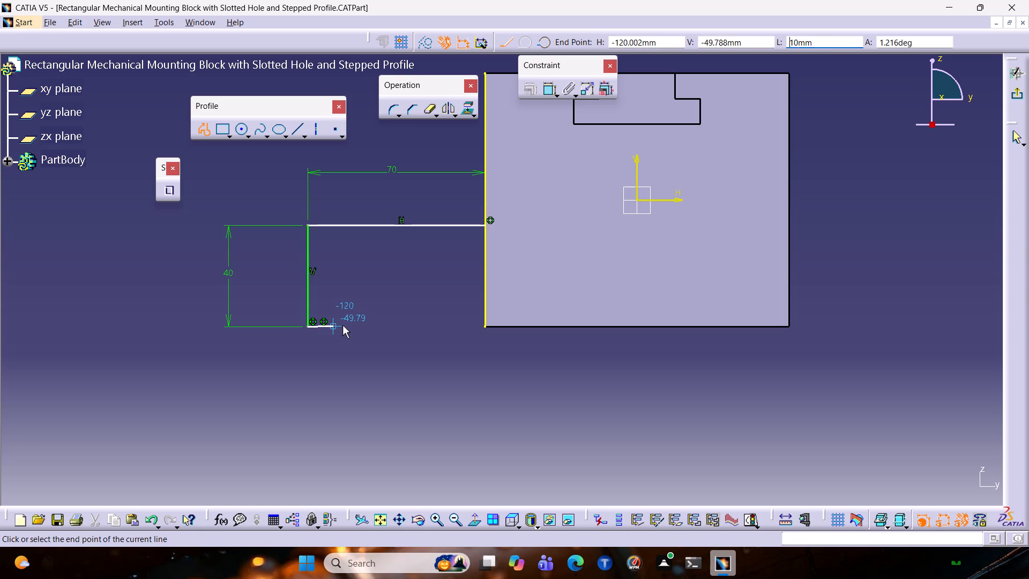
click(336, 328)
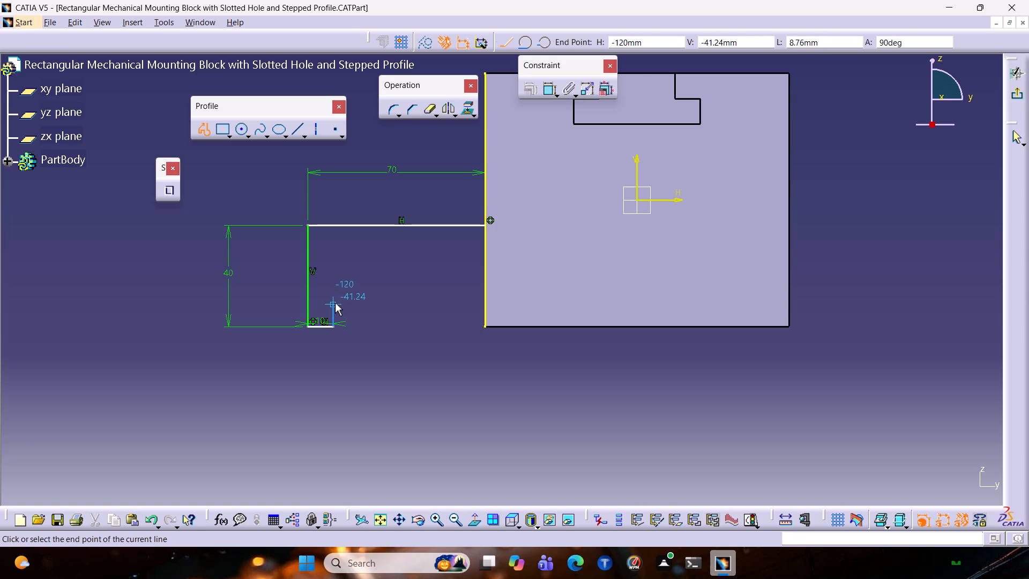
Continue the profile with a 10 mm vertical line upward and a 50 mm horizontal line toward the block.
key(Tab)
key(Tab)
key(Tab)
key(Tab)
text(10)
key(Return)
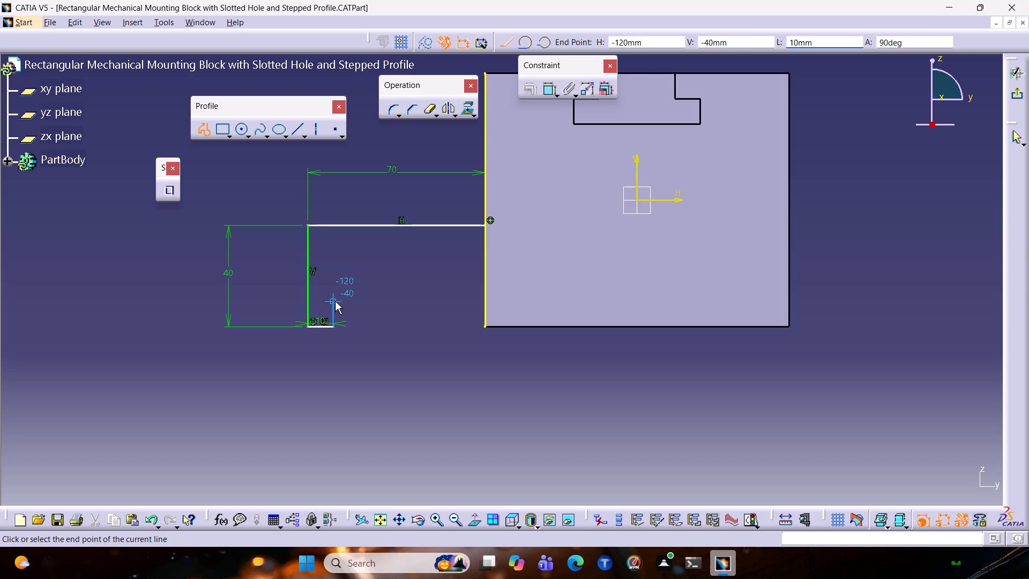
click(335, 301)
key(Tab)
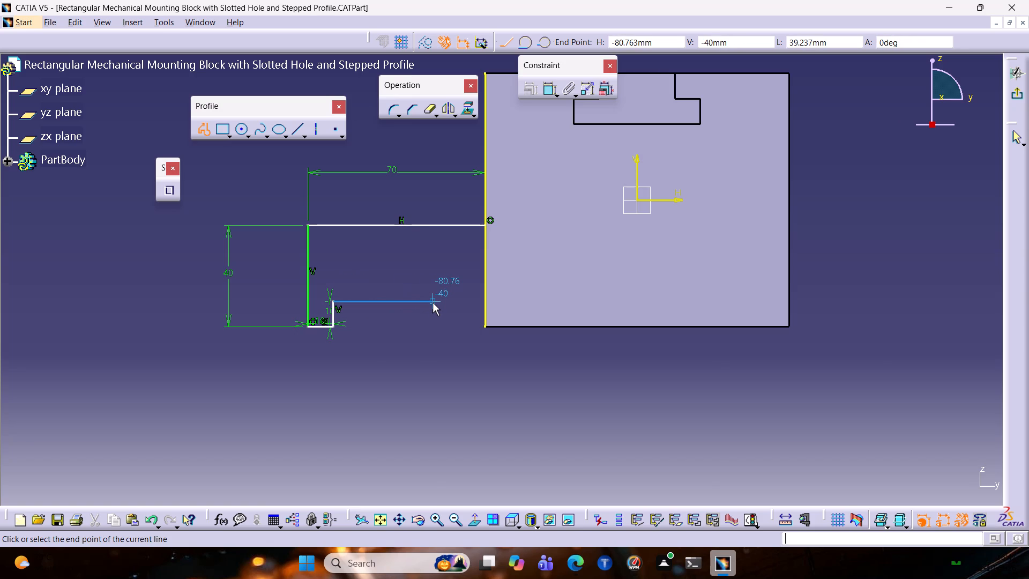
key(Tab)
key(Tab)
key(Tab)
text(50)
key(Return)
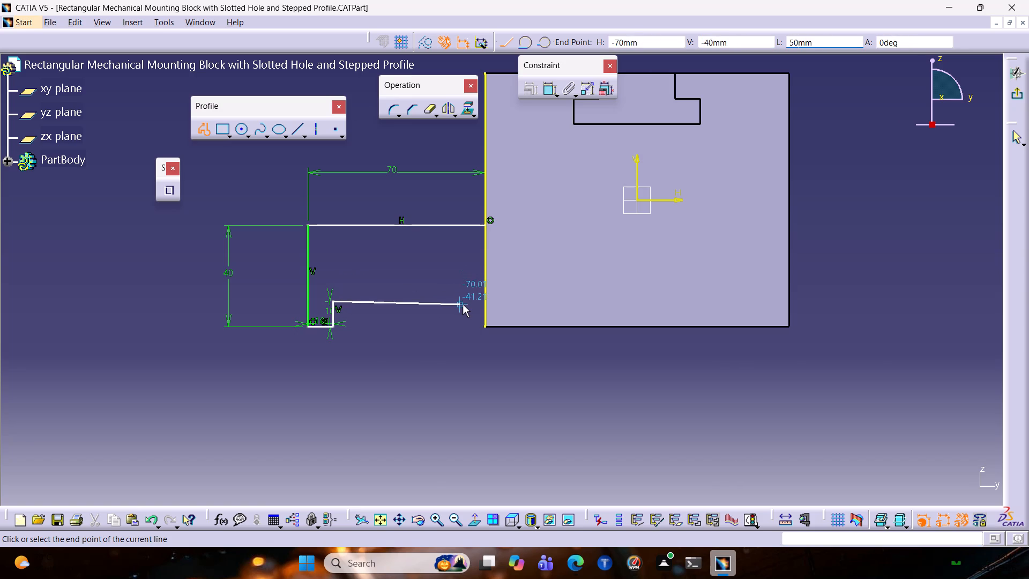
click(463, 300)
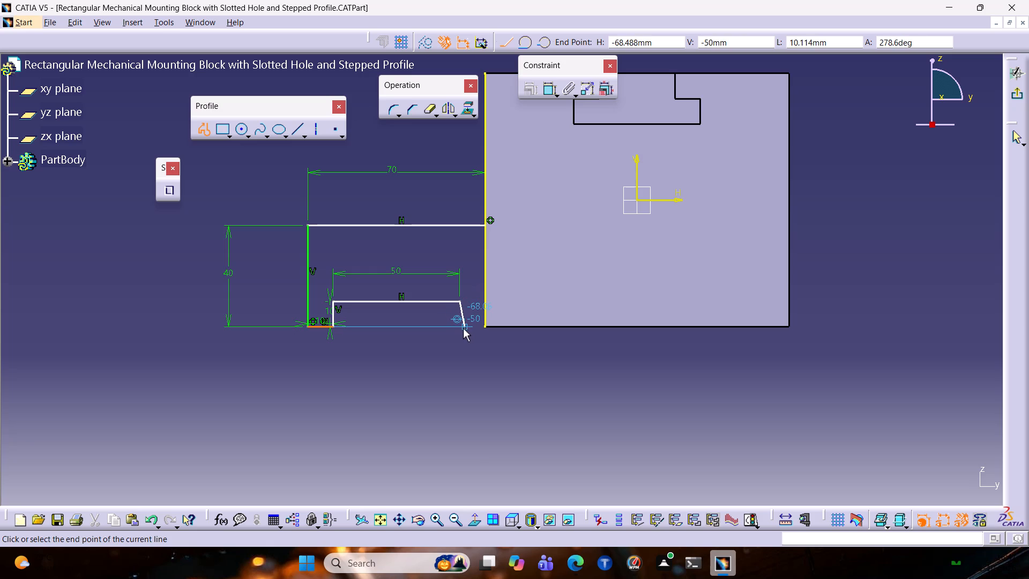
Finish the notch with a vertical line down to the base level and a horizontal line to the block's lower corner, and exit the sketch.
click(460, 328)
click(488, 327)
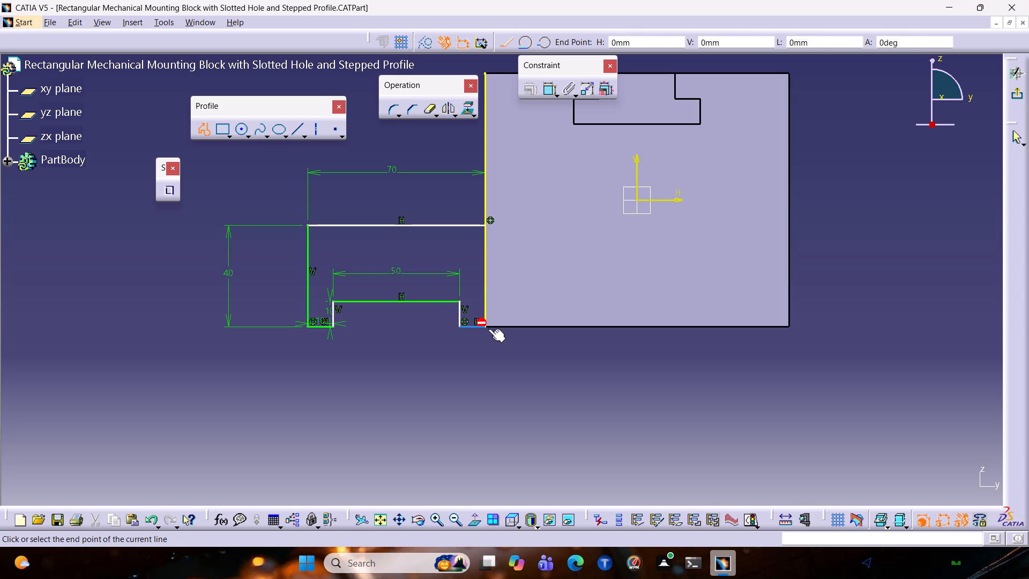
key(Escape)
key(Escape)
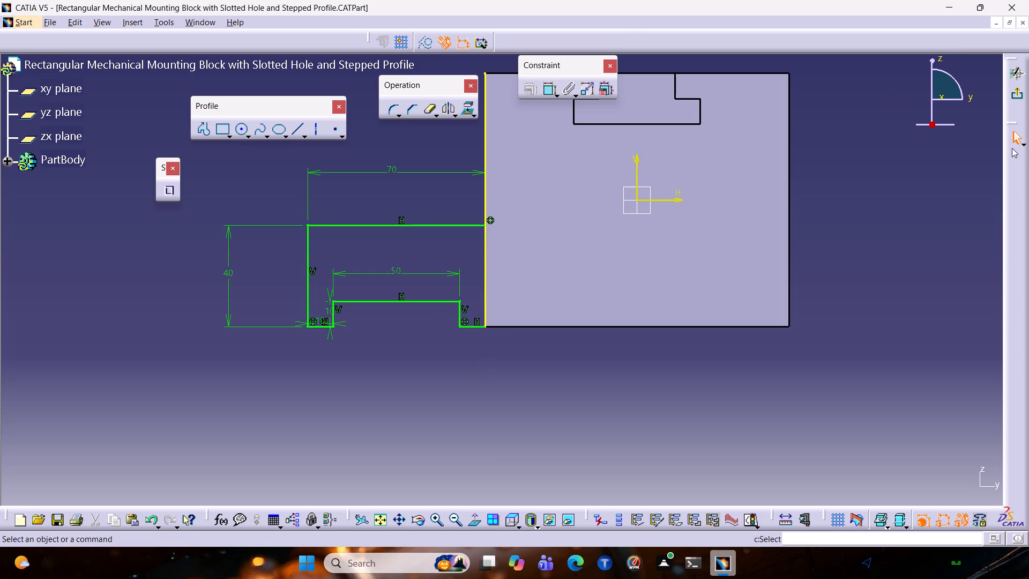
click(1018, 98)
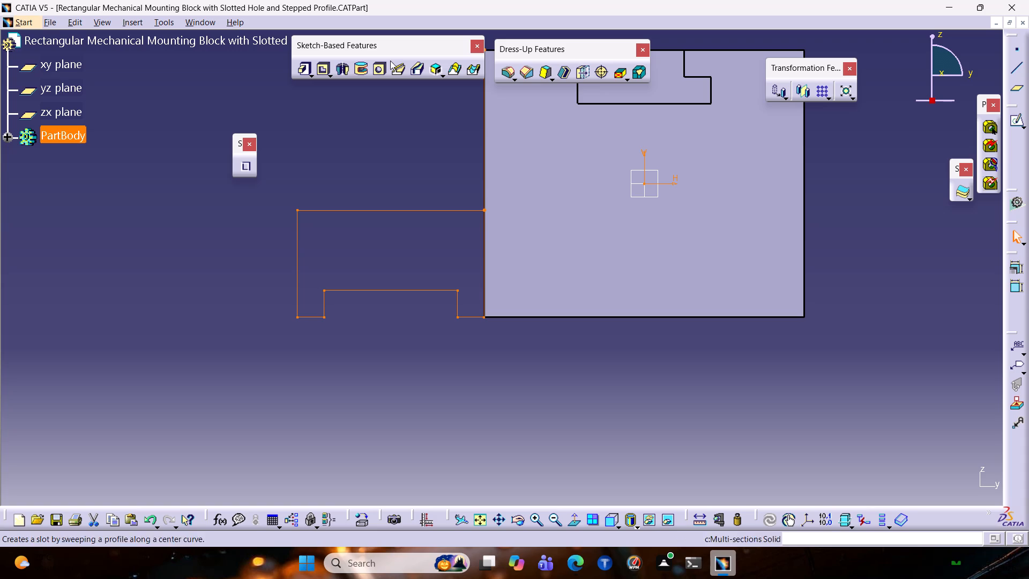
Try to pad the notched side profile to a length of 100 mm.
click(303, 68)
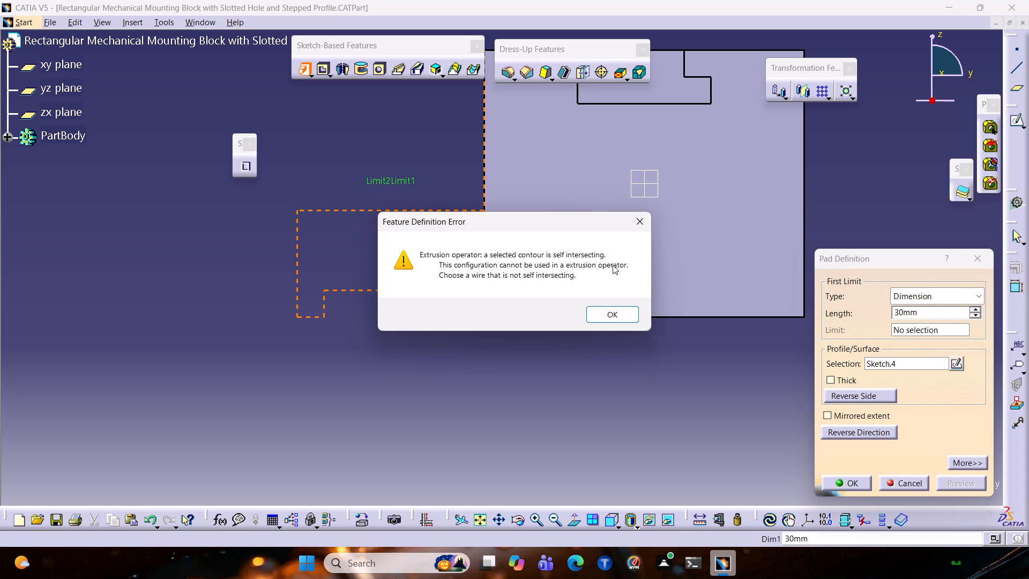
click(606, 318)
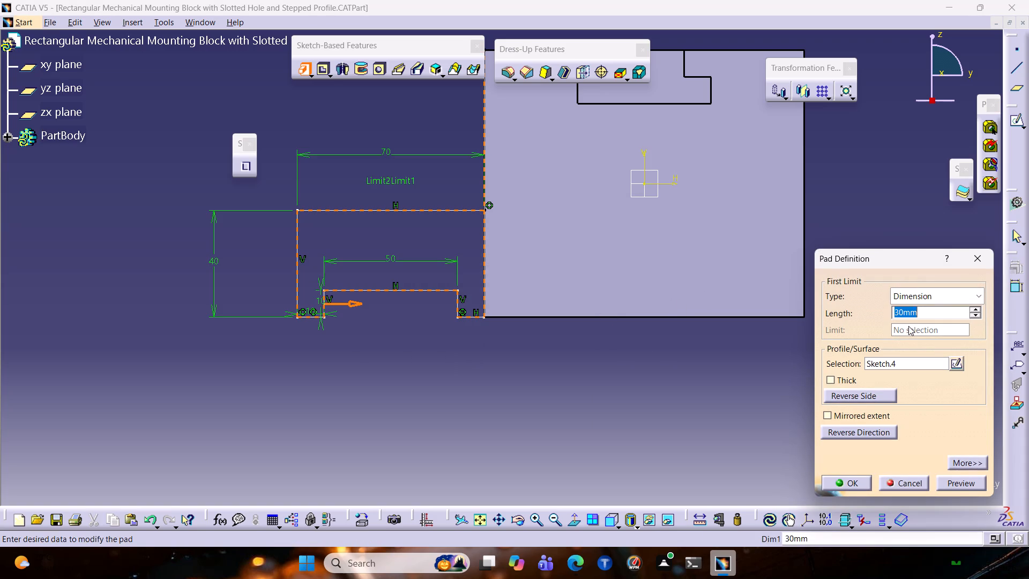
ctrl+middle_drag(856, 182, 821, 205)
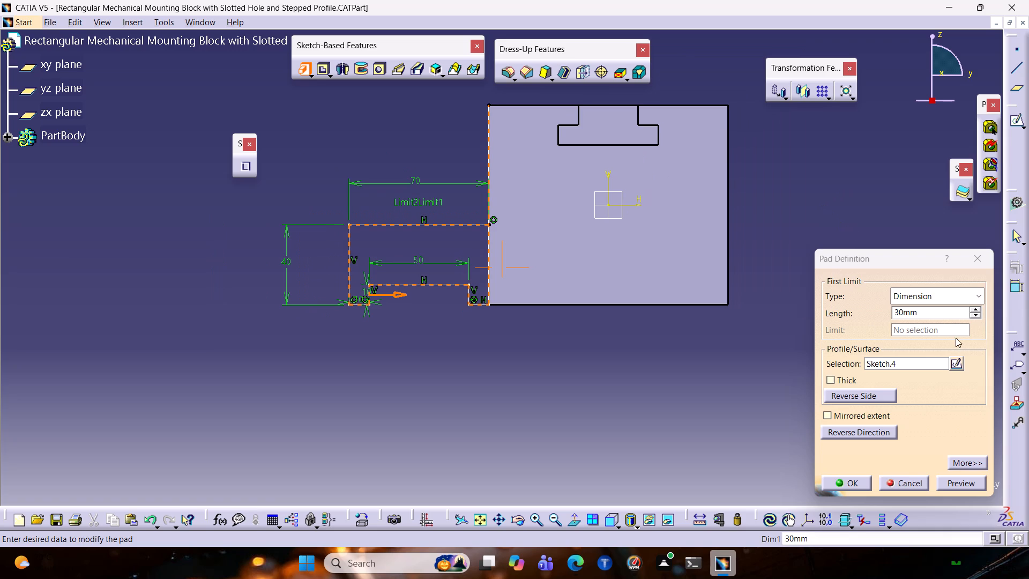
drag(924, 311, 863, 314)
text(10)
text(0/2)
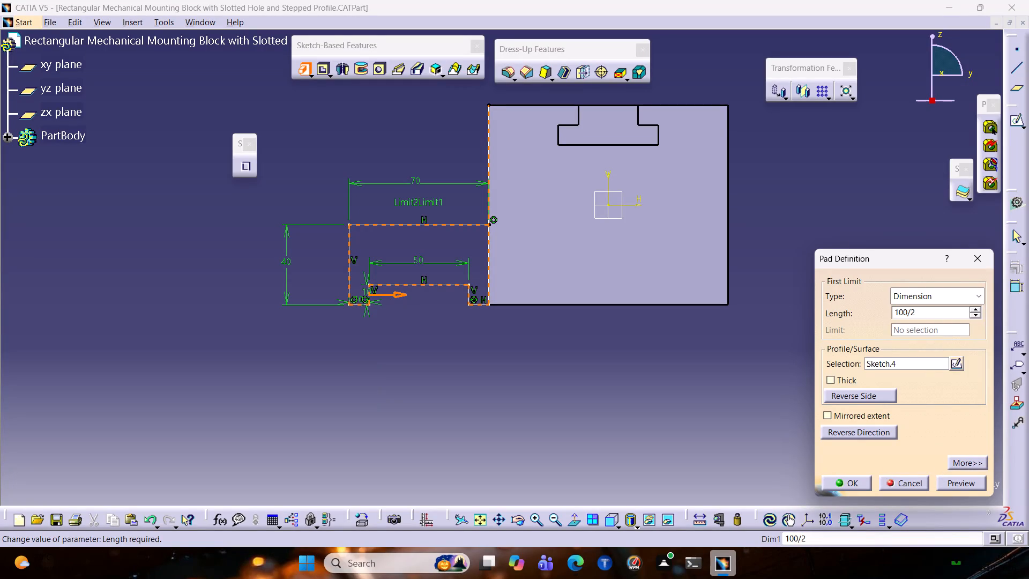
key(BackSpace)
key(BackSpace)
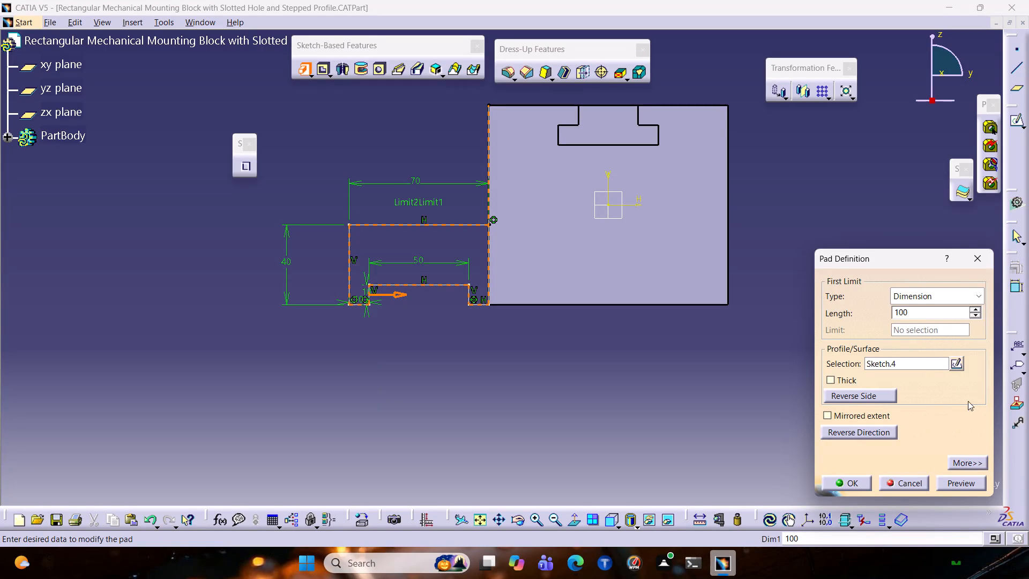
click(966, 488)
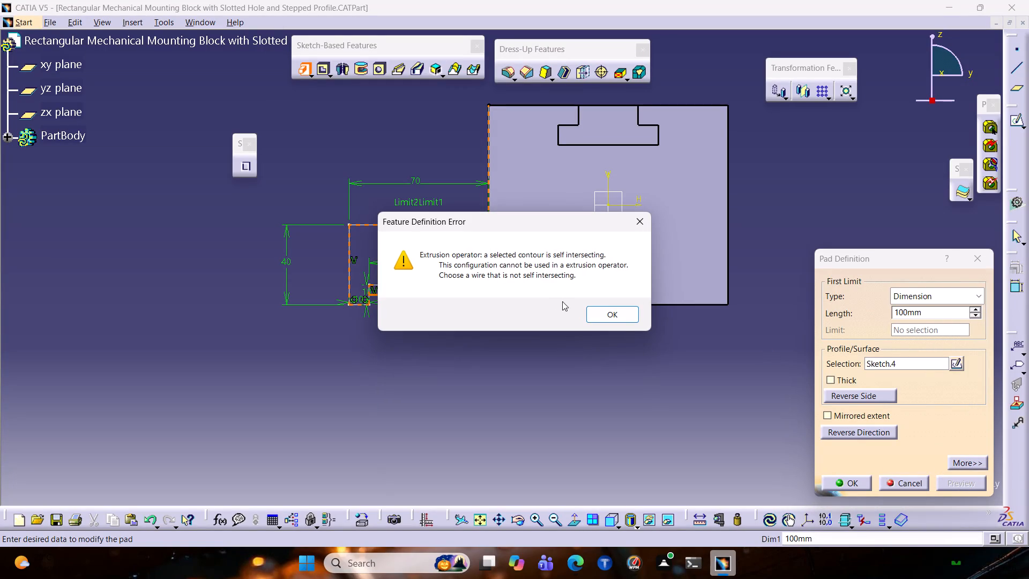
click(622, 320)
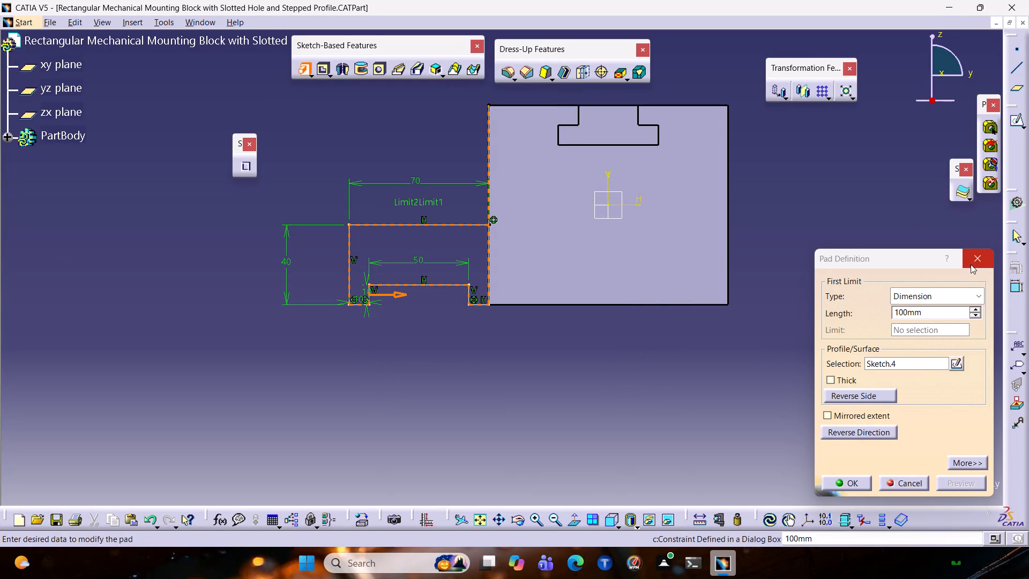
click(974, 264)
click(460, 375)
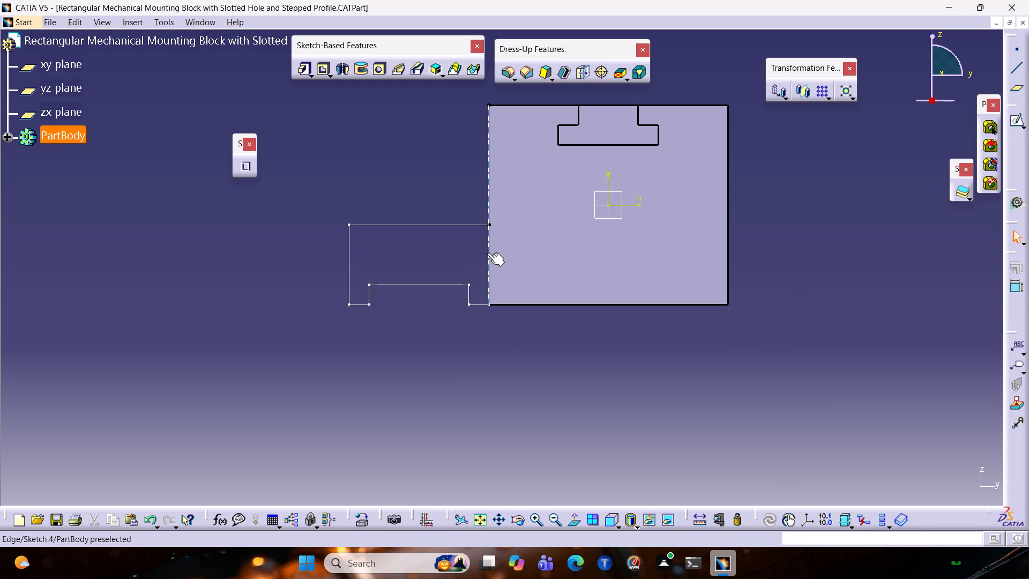
Reopen the side profile sketch, quick-trim the projected edge above the 70 mm line, and exit the sketch.
double_click(487, 253)
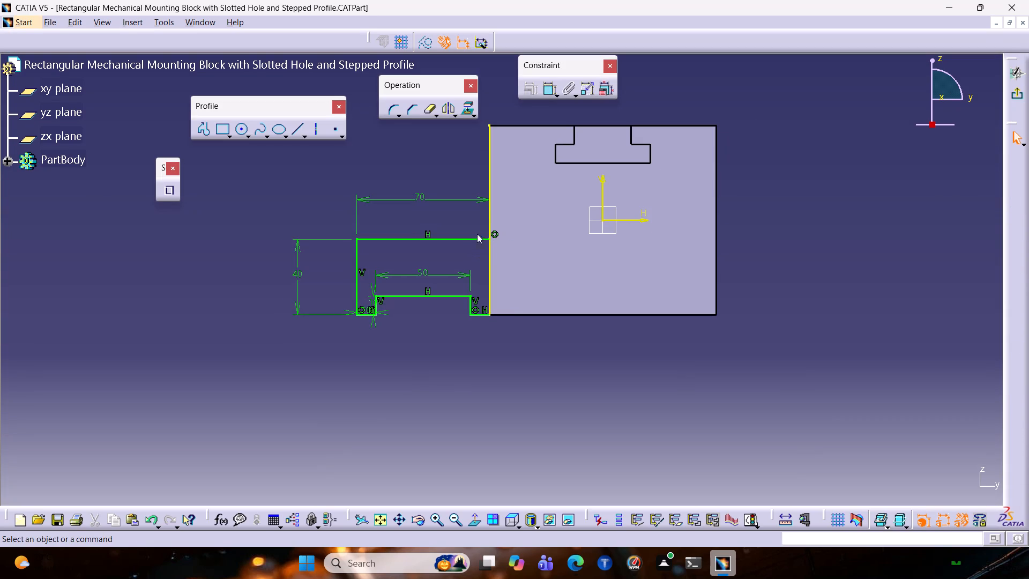
double_click(424, 109)
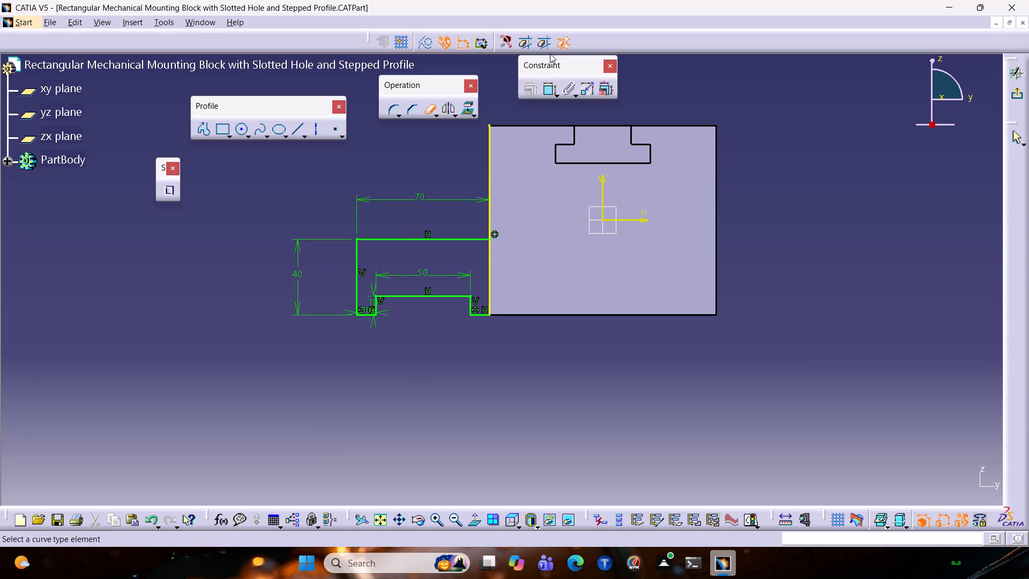
click(527, 40)
click(490, 170)
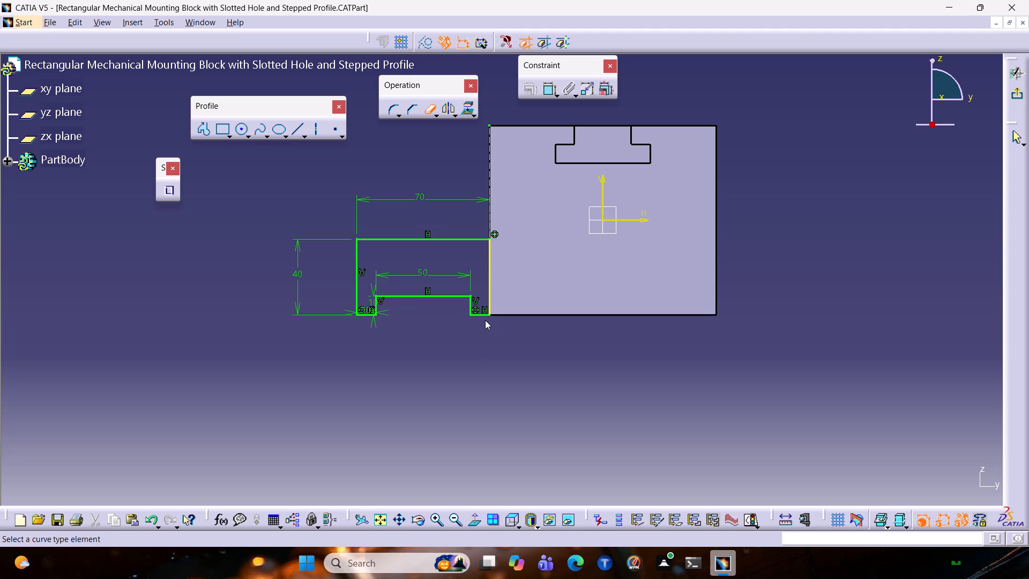
key(Escape)
key(Escape)
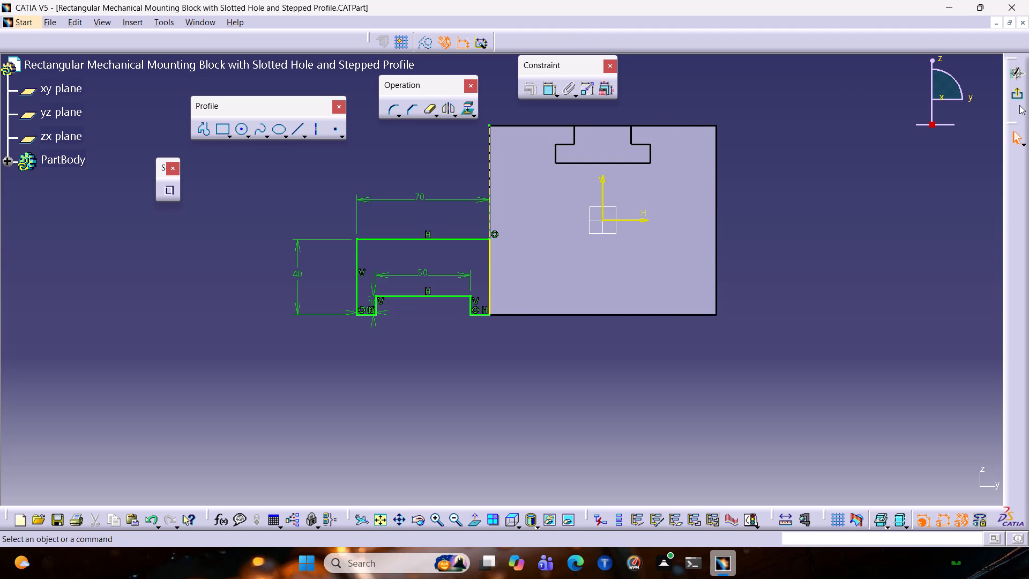
click(1016, 94)
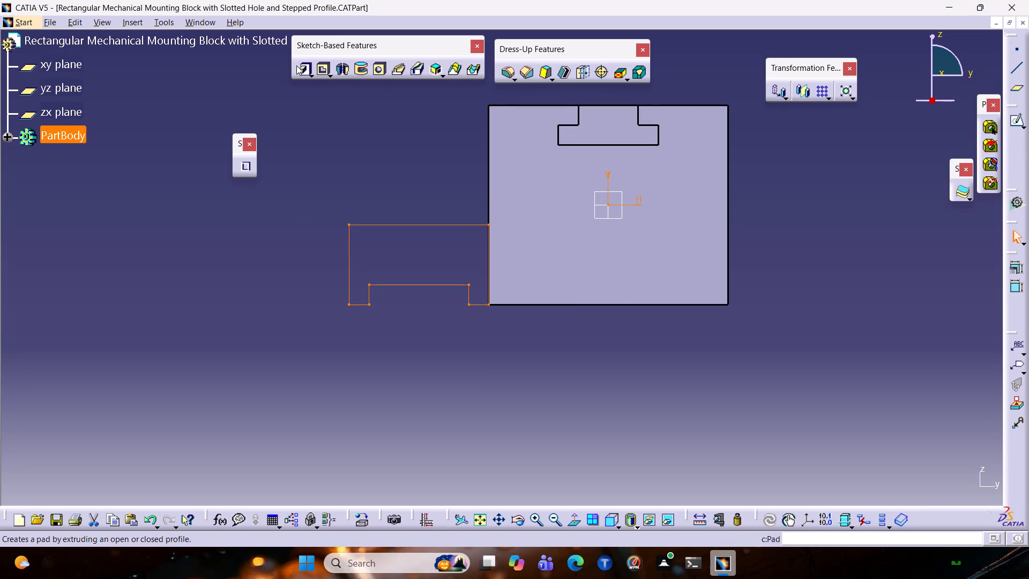
Pad the notched side profile 100 mm with the direction reversed so it runs alongside the block.
click(304, 67)
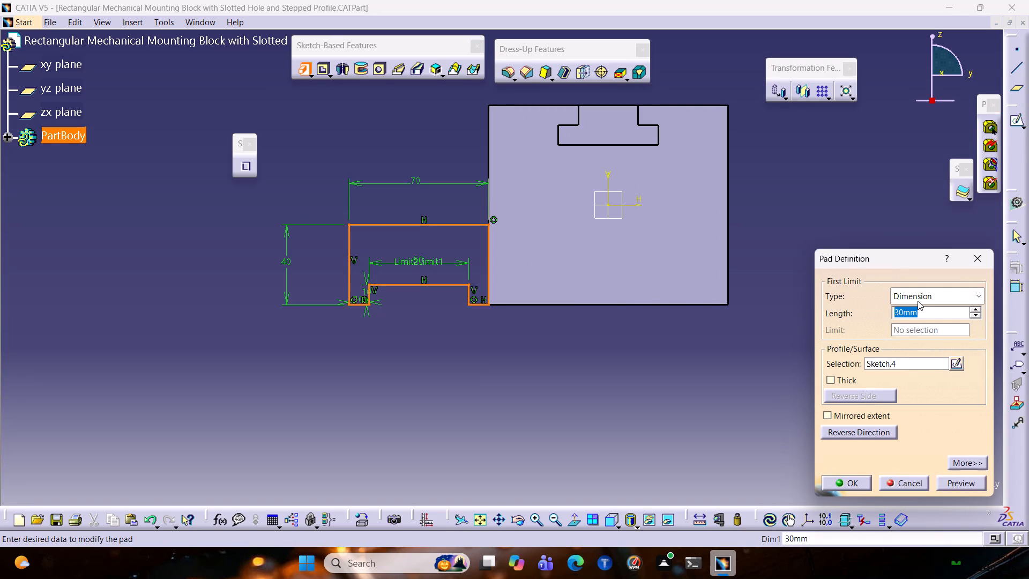
text(100)
scroll(915, 294, down, 2)
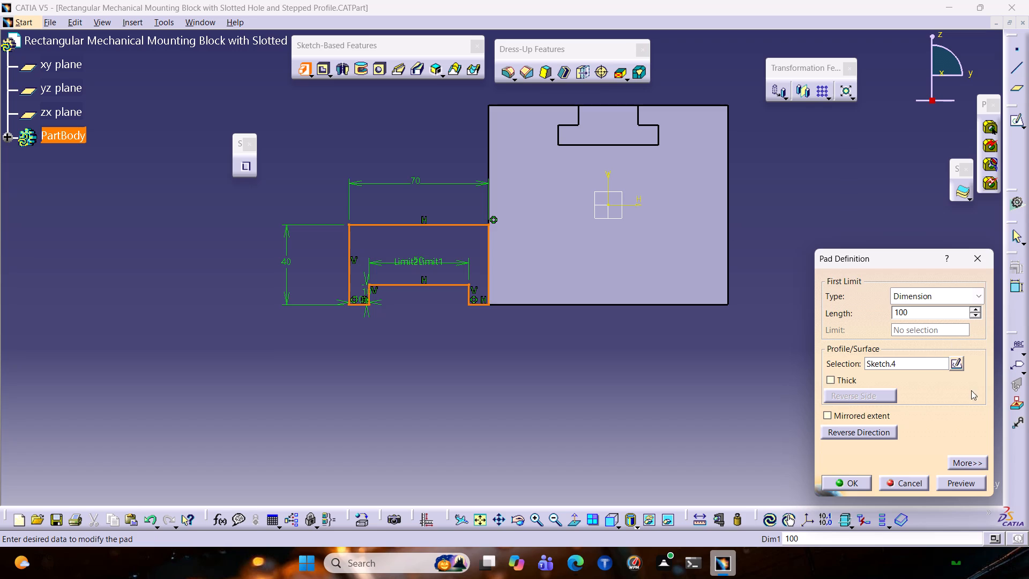
click(973, 484)
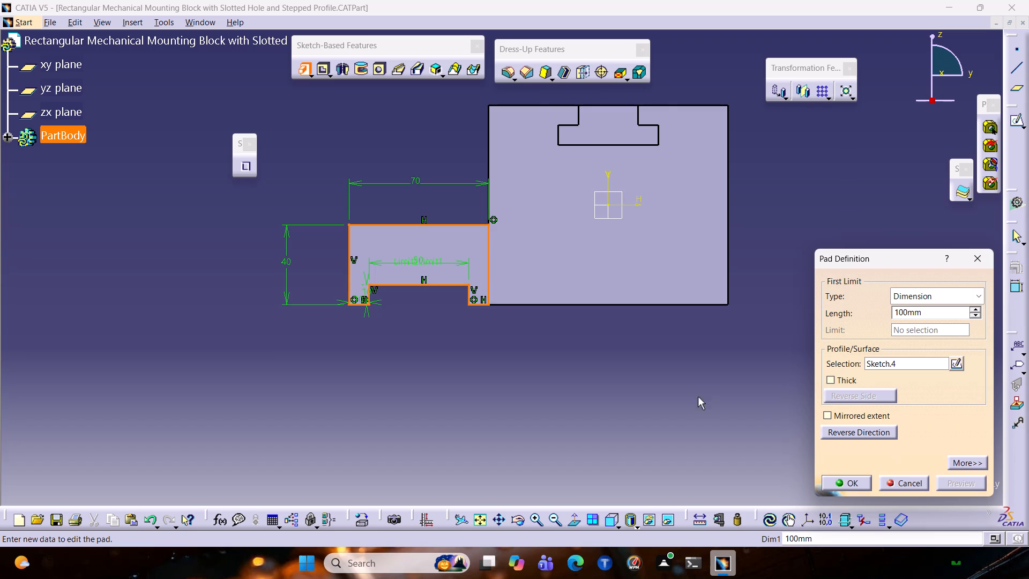
middle_drag(668, 383, 398, 367)
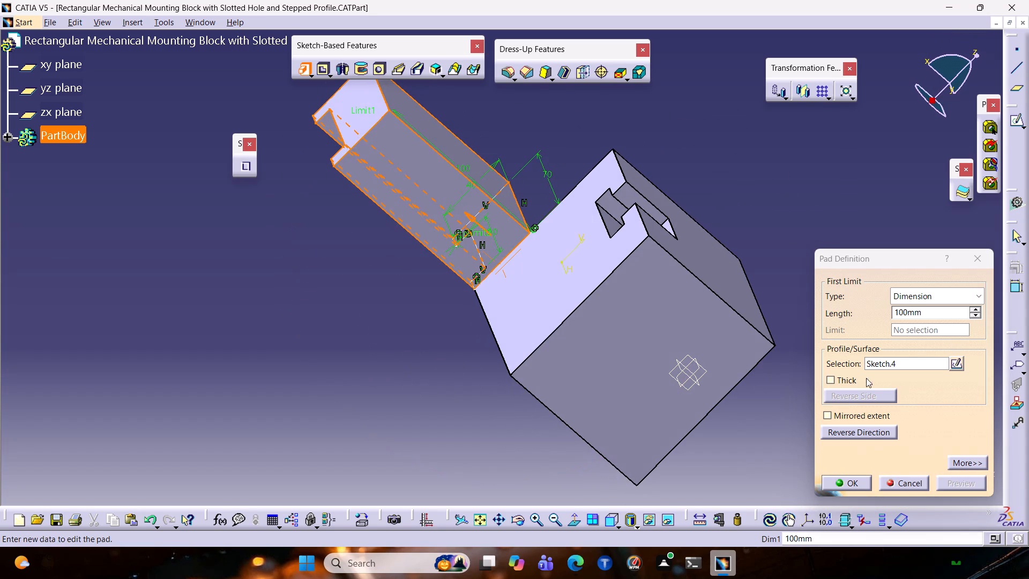
click(877, 435)
click(950, 481)
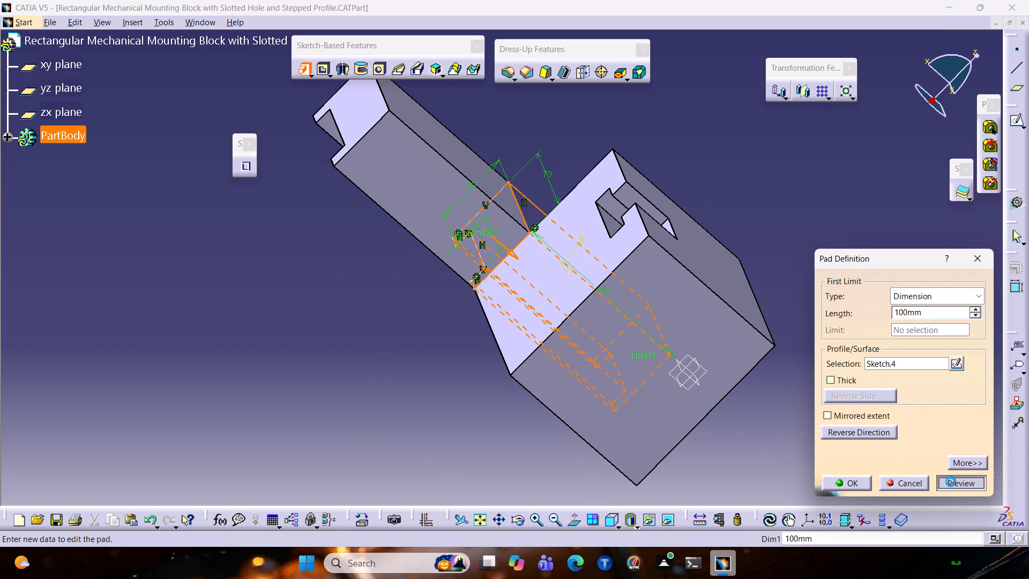
ctrl+middle_drag(749, 408, 498, 376)
scroll(618, 386, down, 1)
ctrl+middle_drag(774, 137, 714, 195)
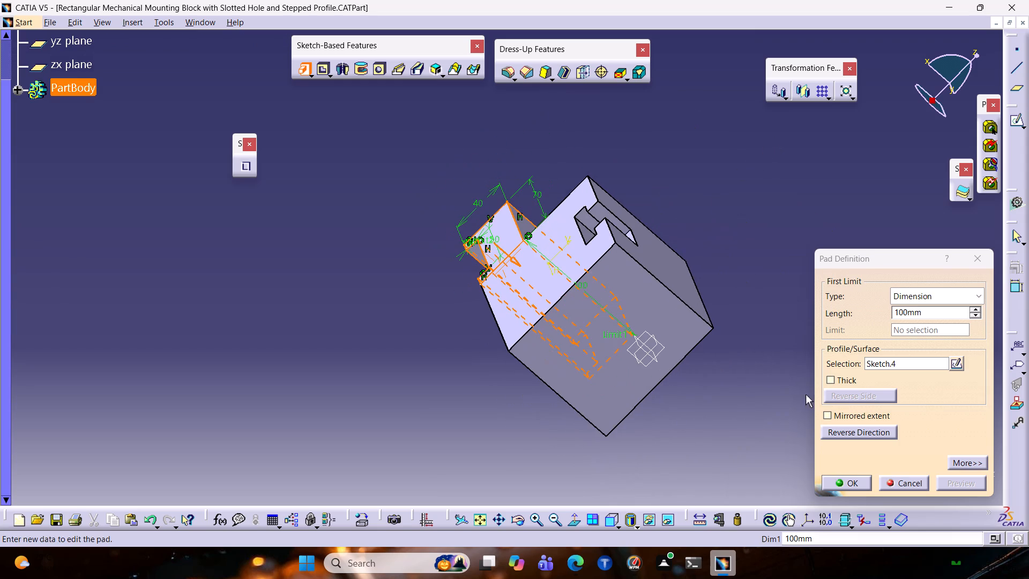
click(857, 480)
click(752, 337)
middle_drag(755, 357, 381, 288)
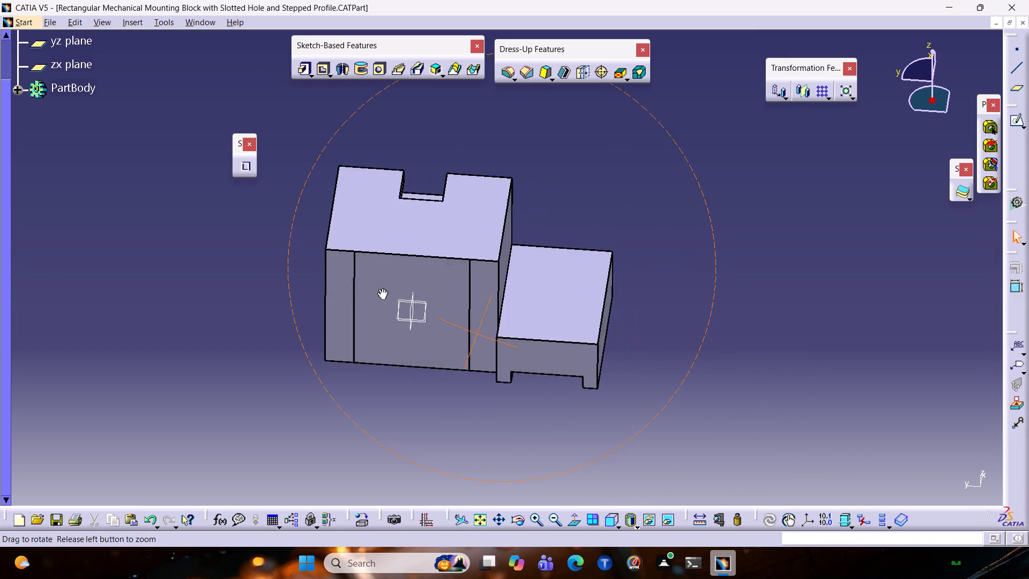
Measure the distance between two parallel opposite edges of the block's large plain side face.
middle_drag(381, 288, 255, 261)
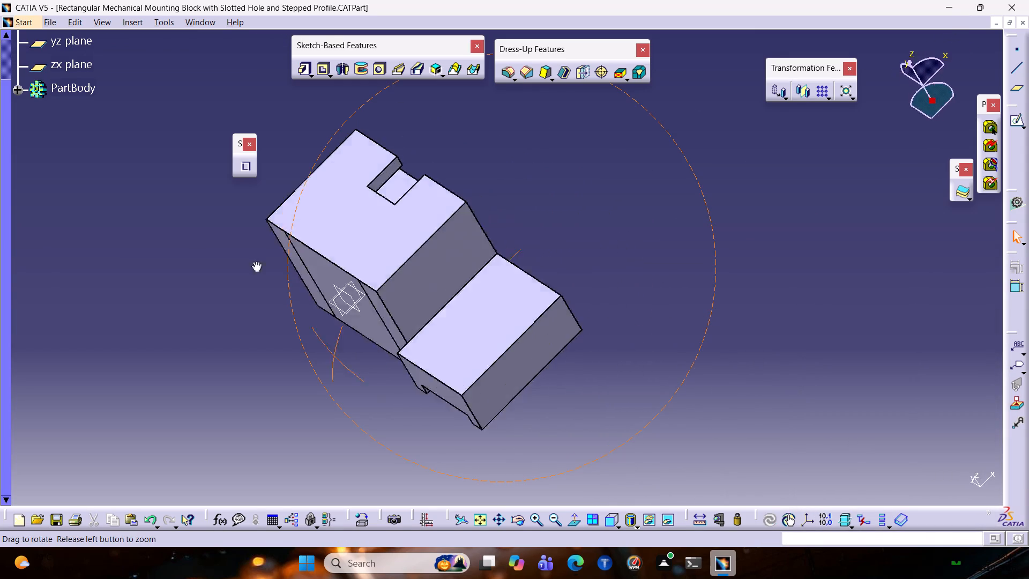
middle_drag(255, 261, 478, 324)
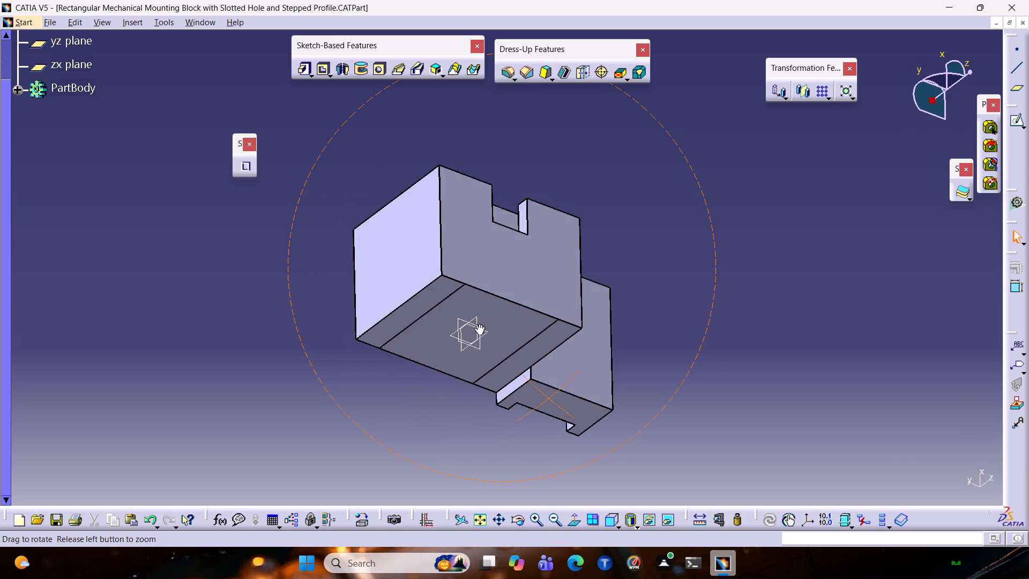
middle_drag(478, 324, 643, 300)
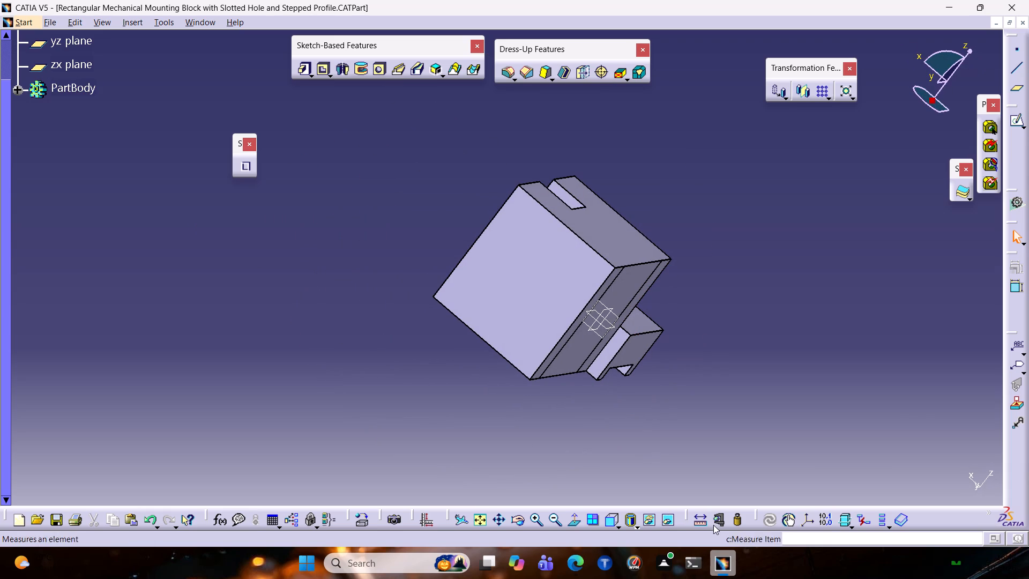
click(698, 521)
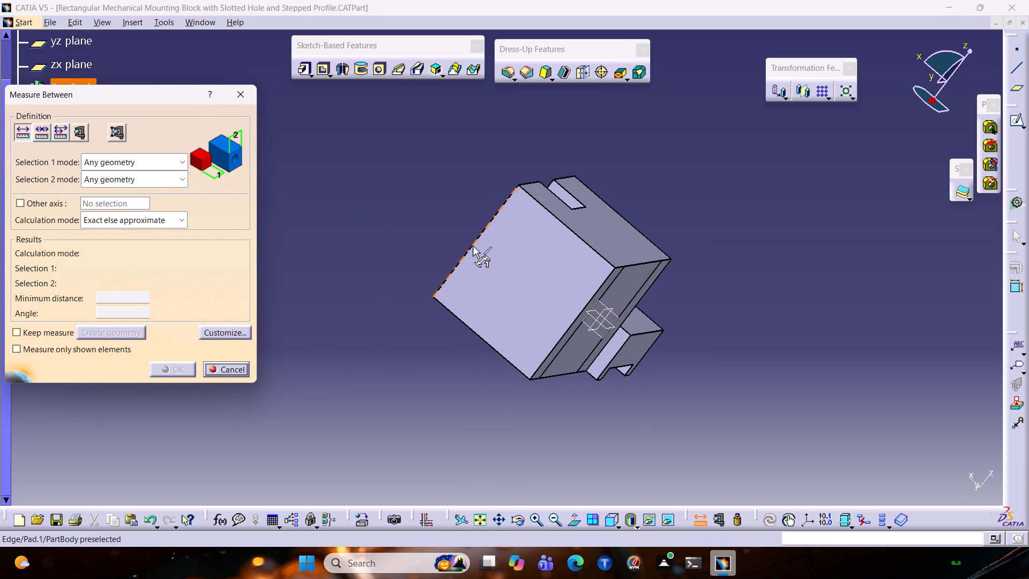
click(473, 246)
click(570, 325)
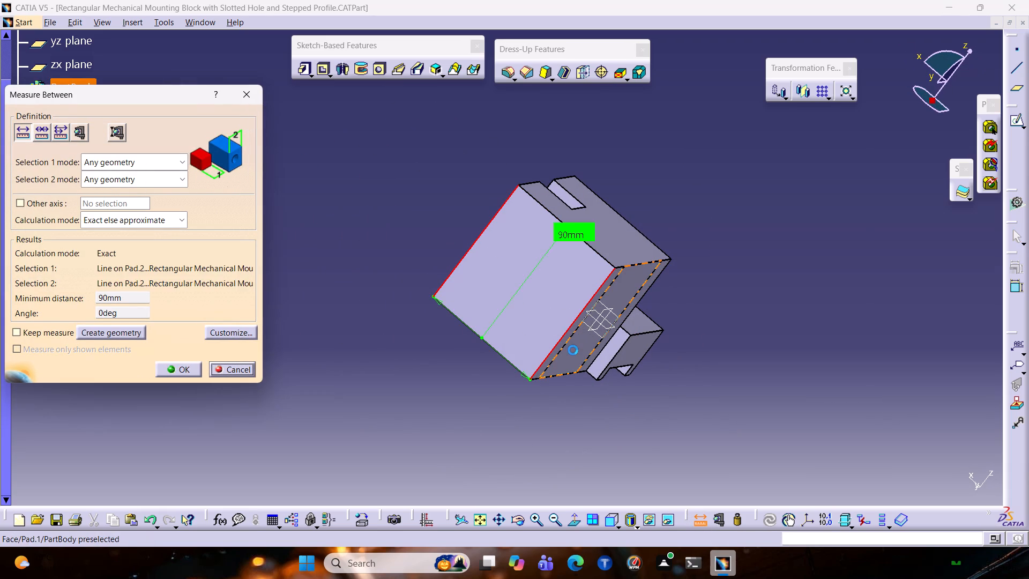
key(Escape)
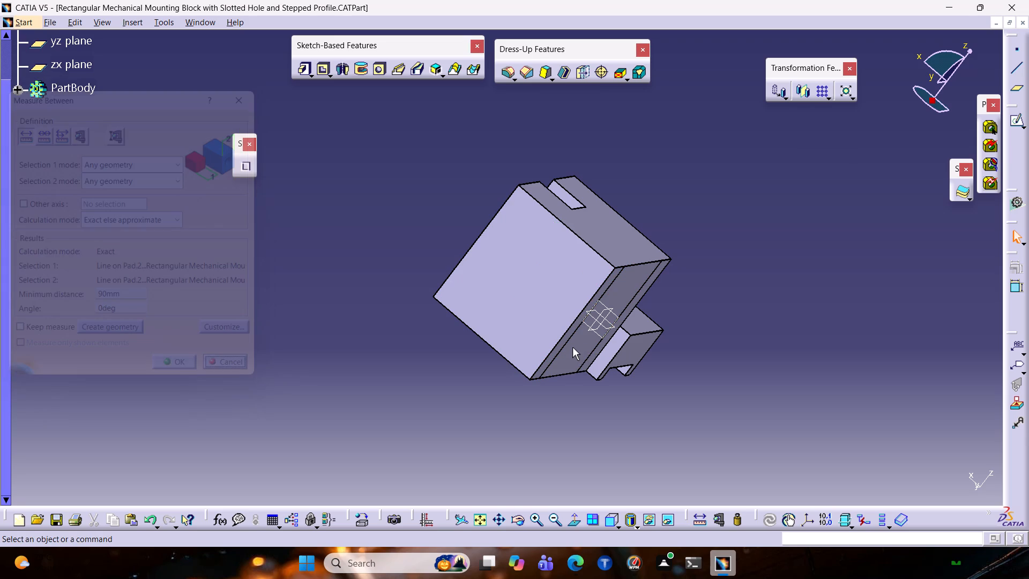
Set the notched side extension's pad length to 90 mm.
double_click(630, 348)
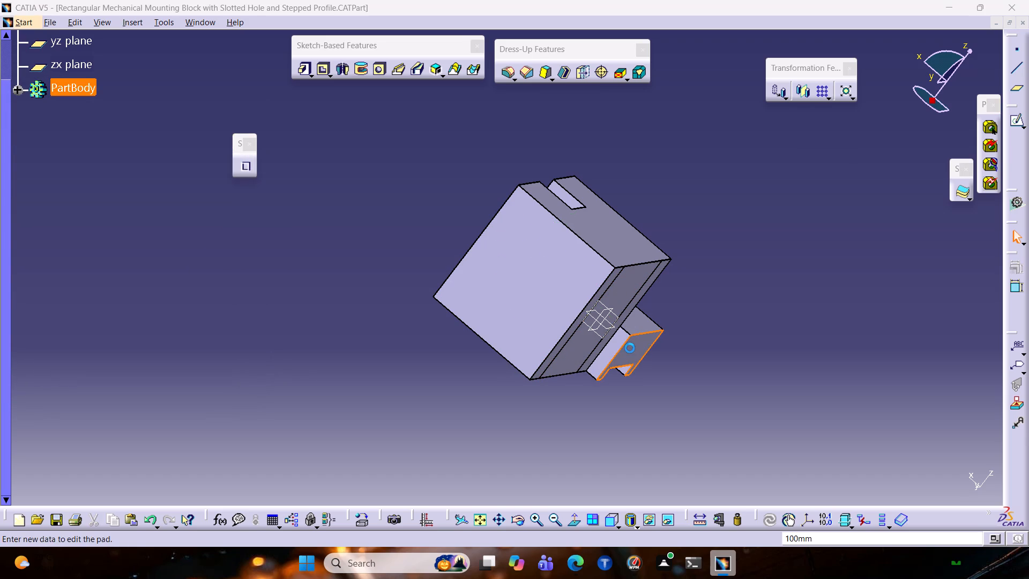
text(90)
click(954, 479)
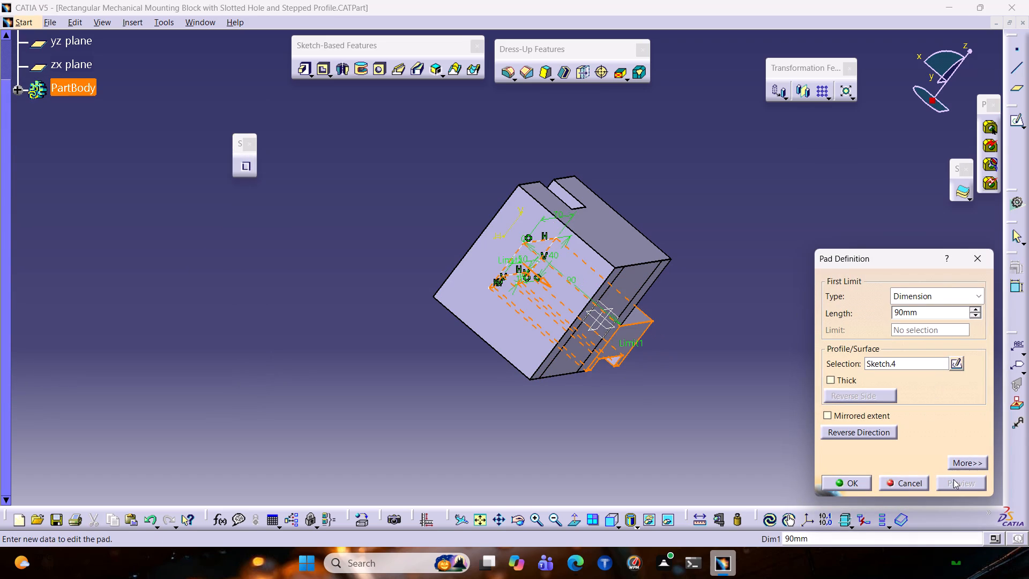
click(841, 479)
click(666, 332)
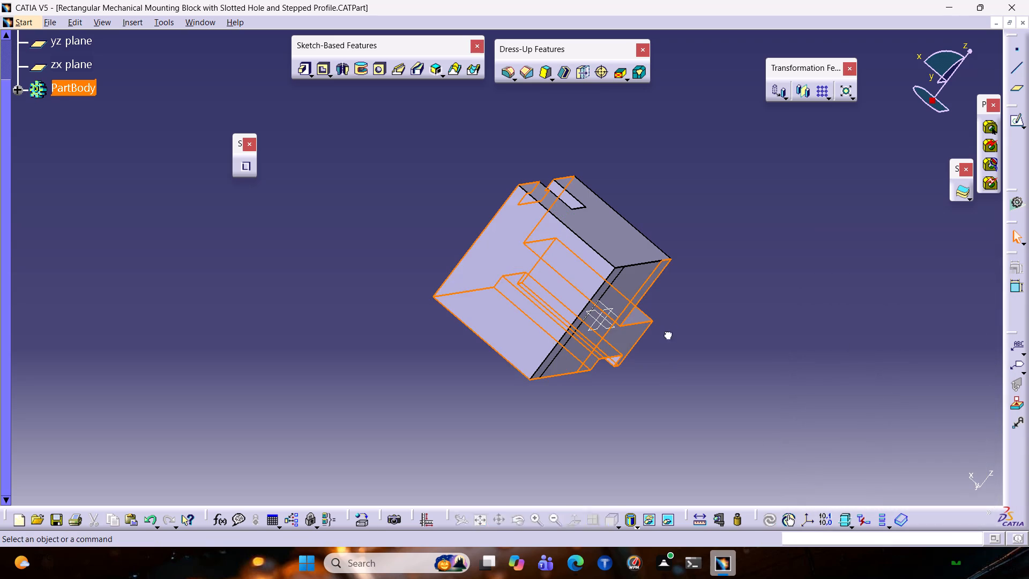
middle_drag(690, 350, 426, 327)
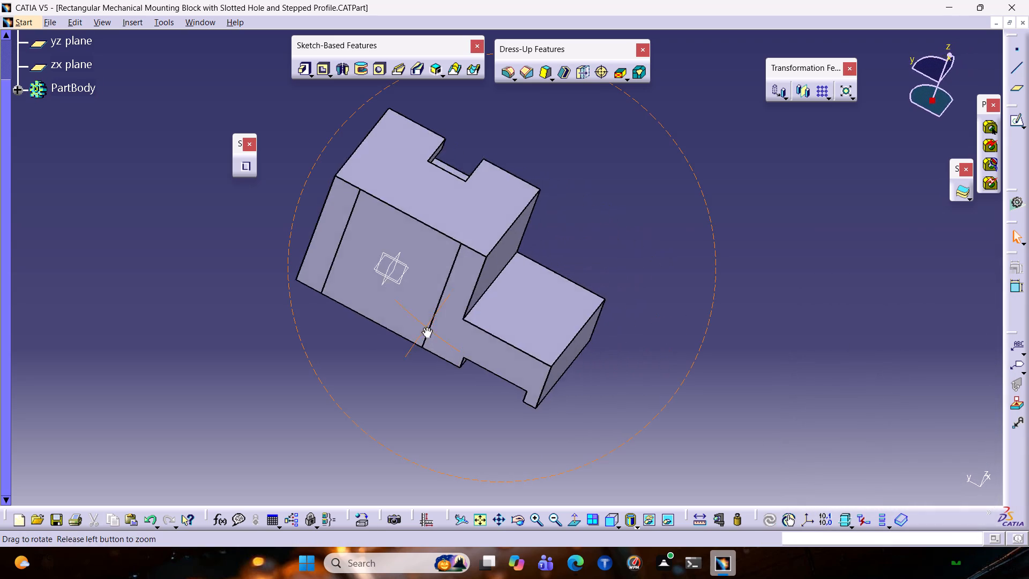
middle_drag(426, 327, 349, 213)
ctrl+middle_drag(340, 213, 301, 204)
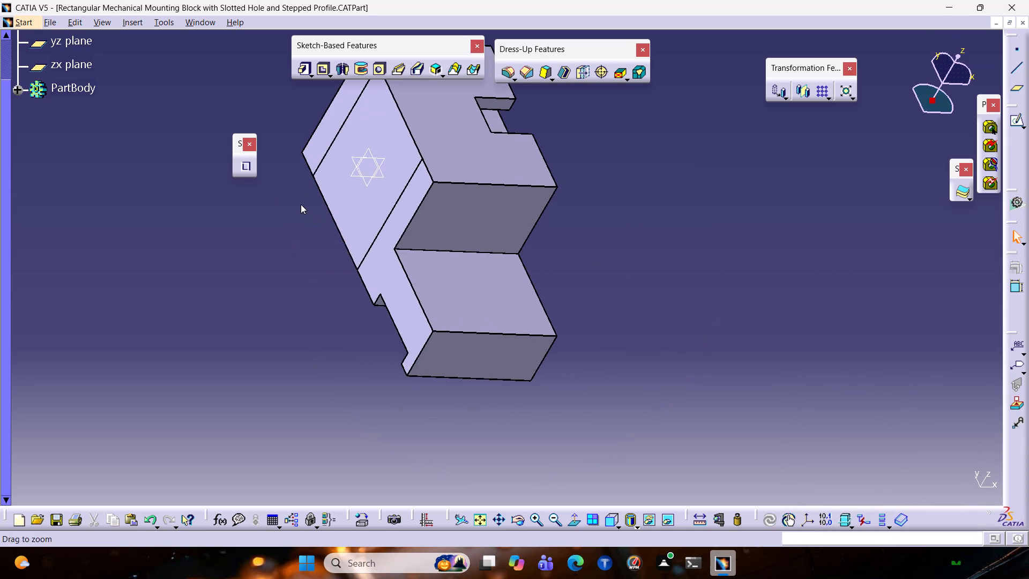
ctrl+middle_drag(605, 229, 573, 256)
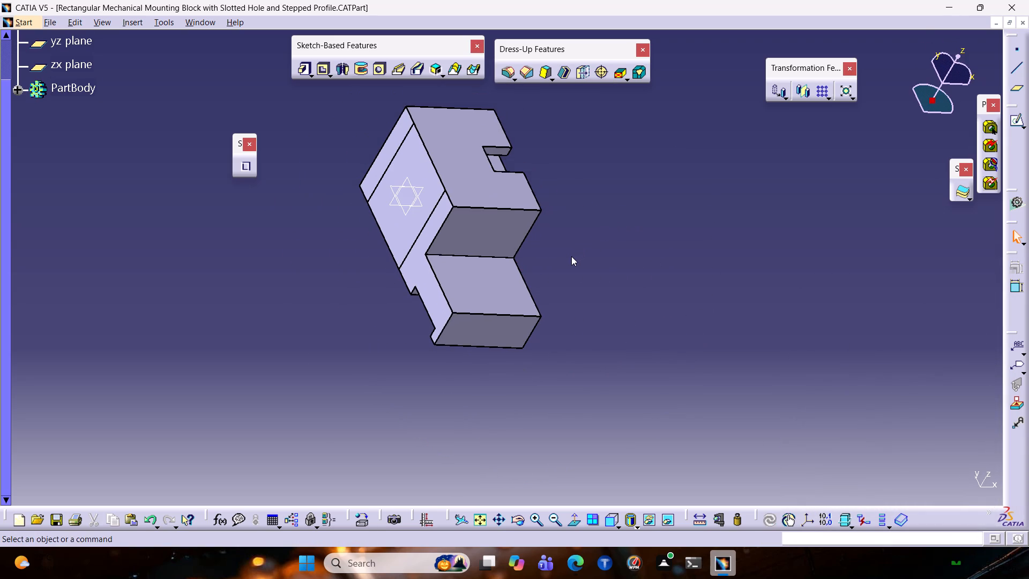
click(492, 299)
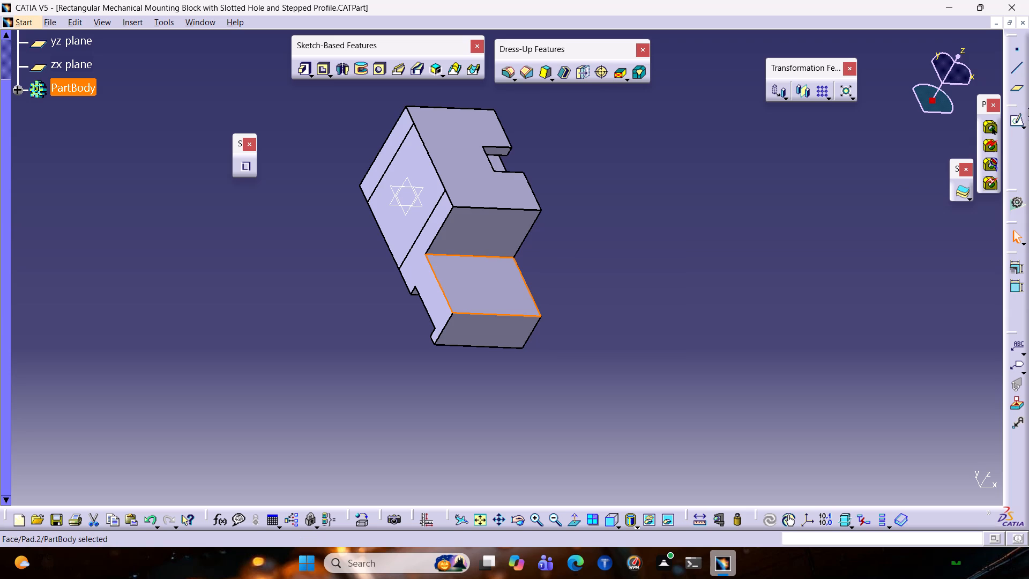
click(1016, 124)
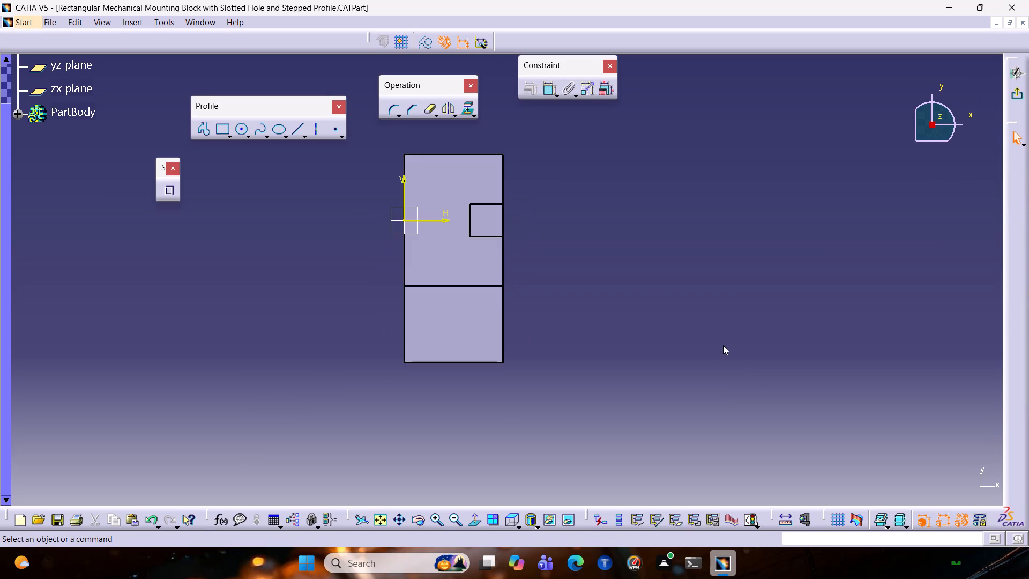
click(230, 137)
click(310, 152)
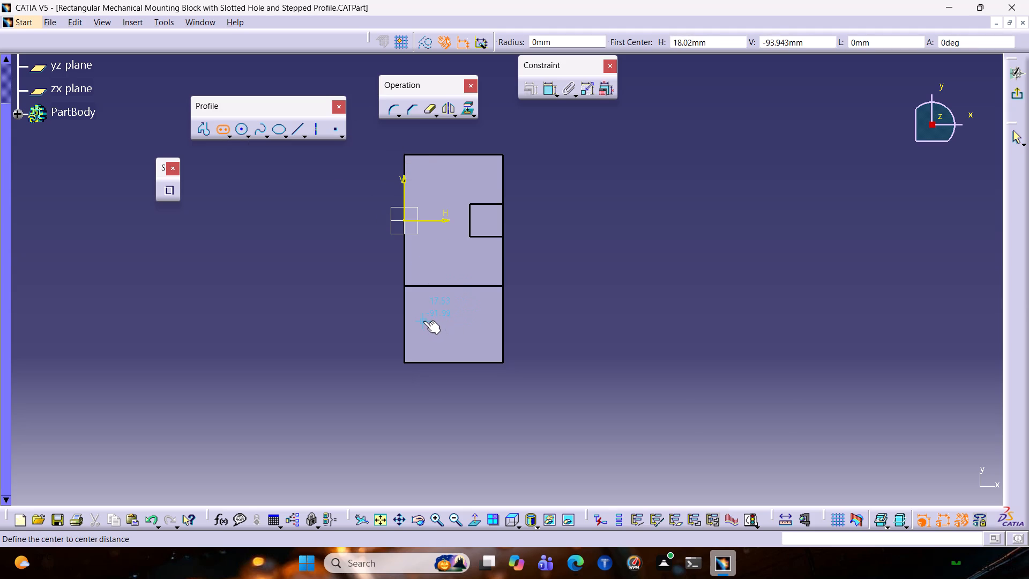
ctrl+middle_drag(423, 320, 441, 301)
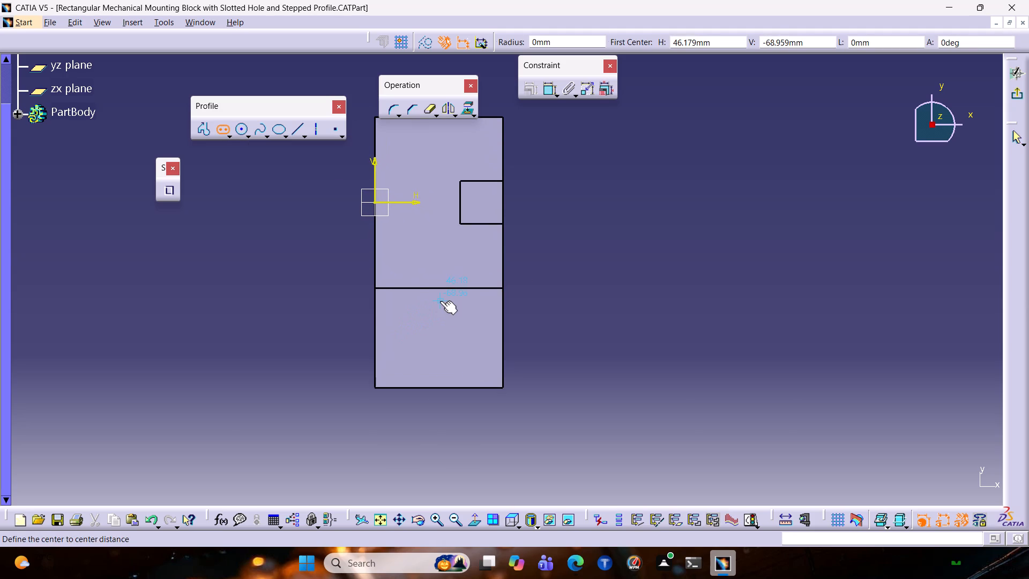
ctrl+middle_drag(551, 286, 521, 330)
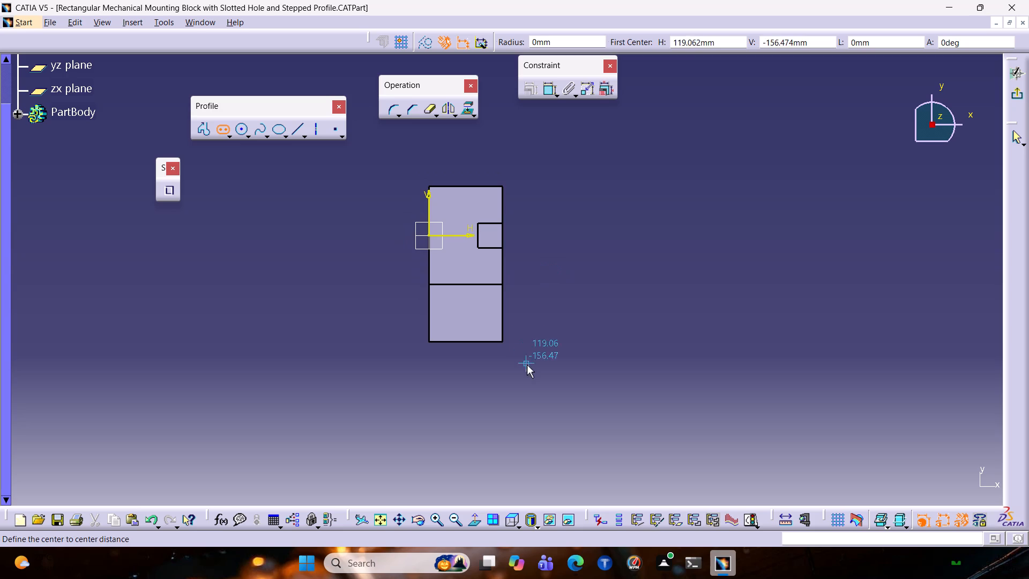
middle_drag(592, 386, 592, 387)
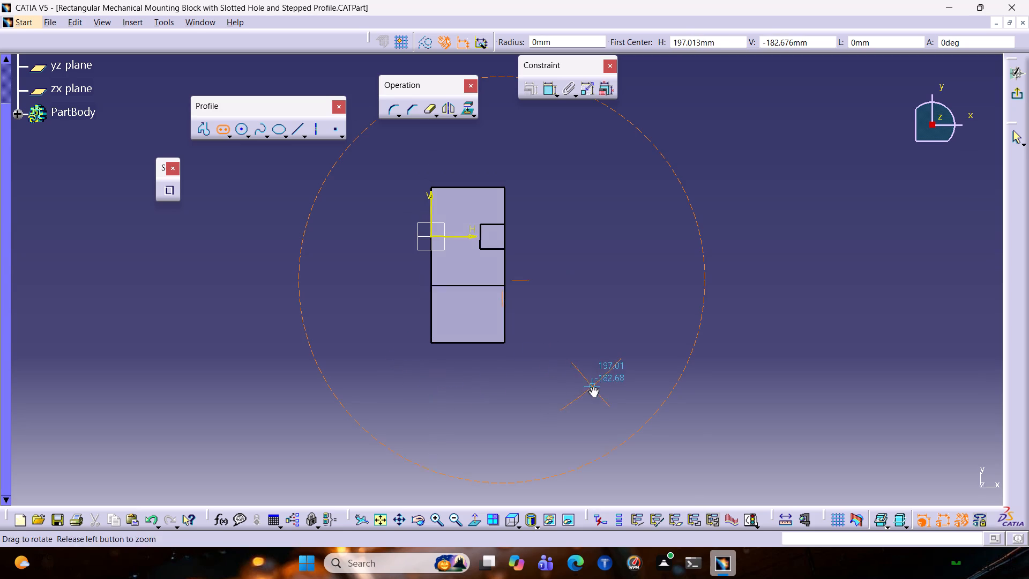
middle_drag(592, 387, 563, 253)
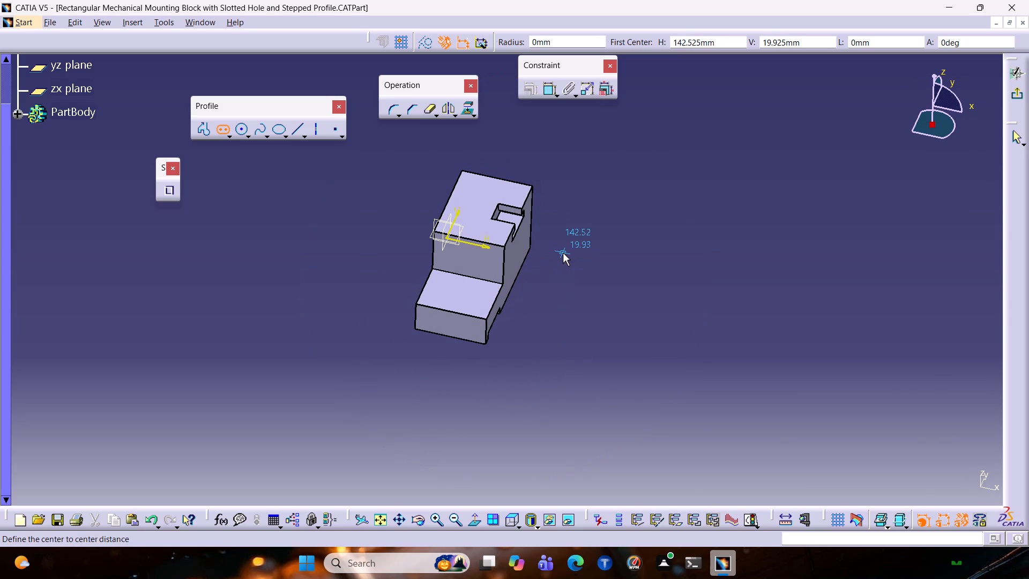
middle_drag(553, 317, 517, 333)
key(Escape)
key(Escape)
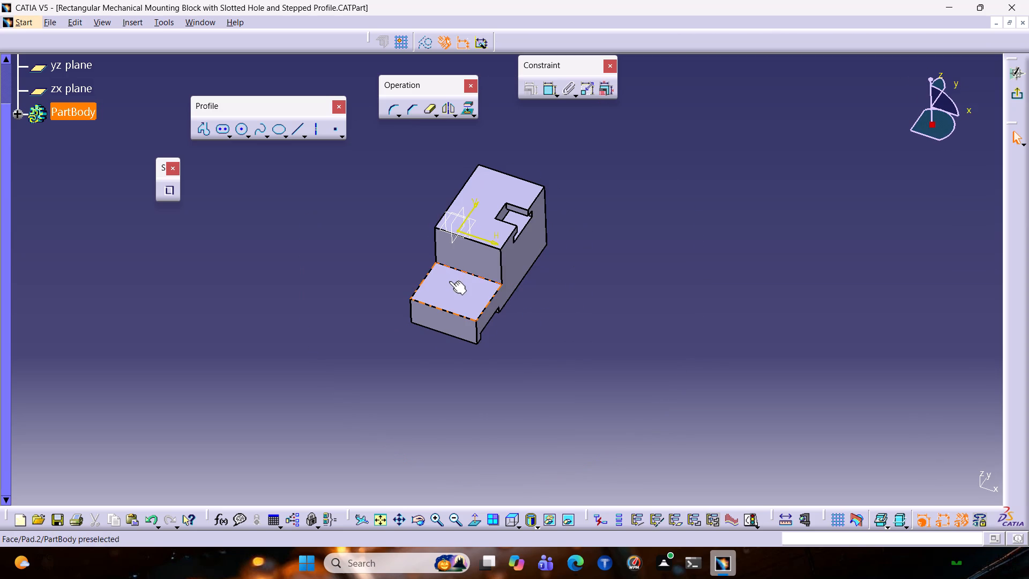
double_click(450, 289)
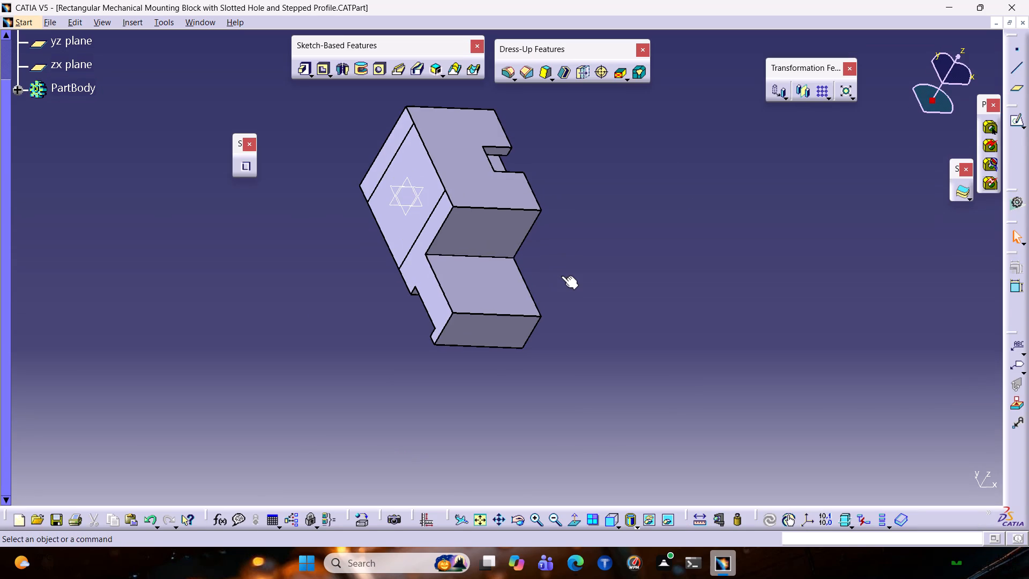
Edit the notched side extension's pad, setting the first limit to 80 mm and the second limit to -20 mm, and preview it.
double_click(493, 302)
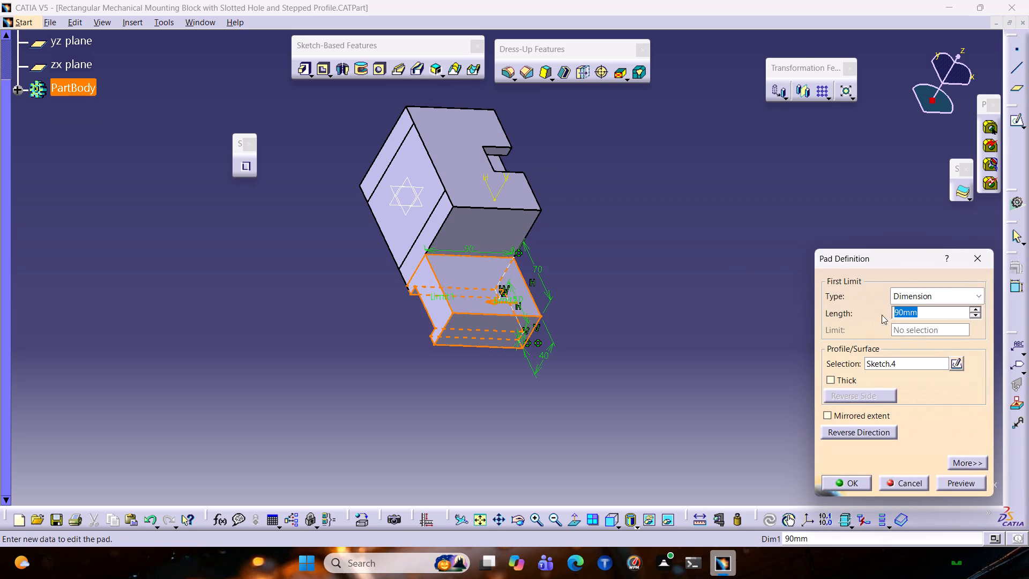
click(966, 466)
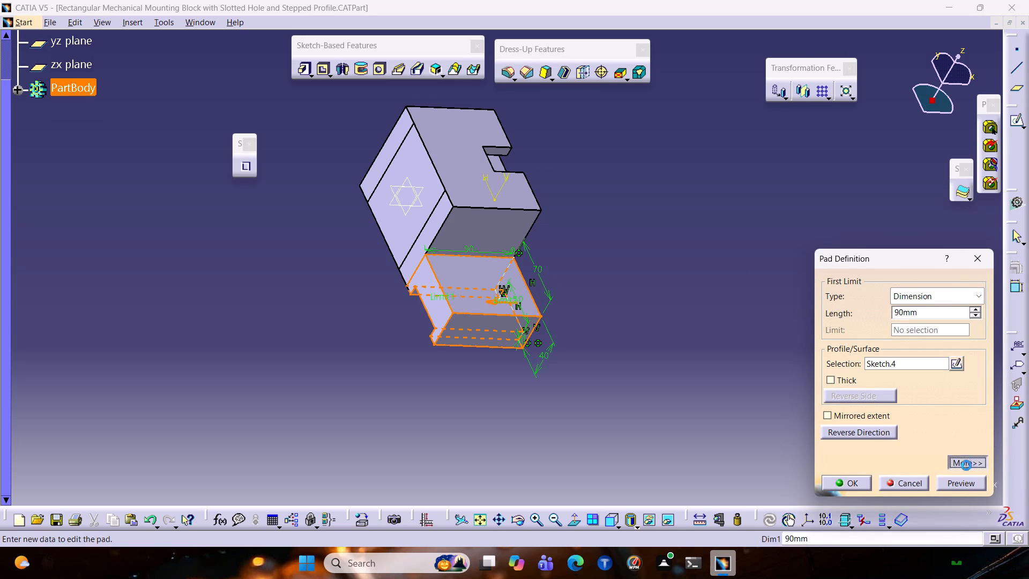
drag(770, 312, 733, 315)
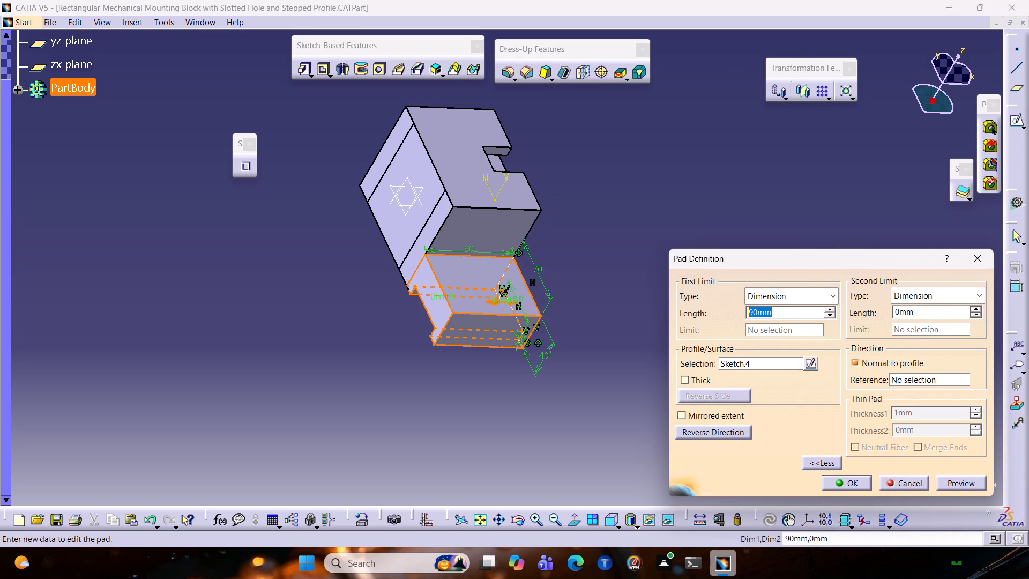
drag(733, 315, 732, 315)
key(BackSpace)
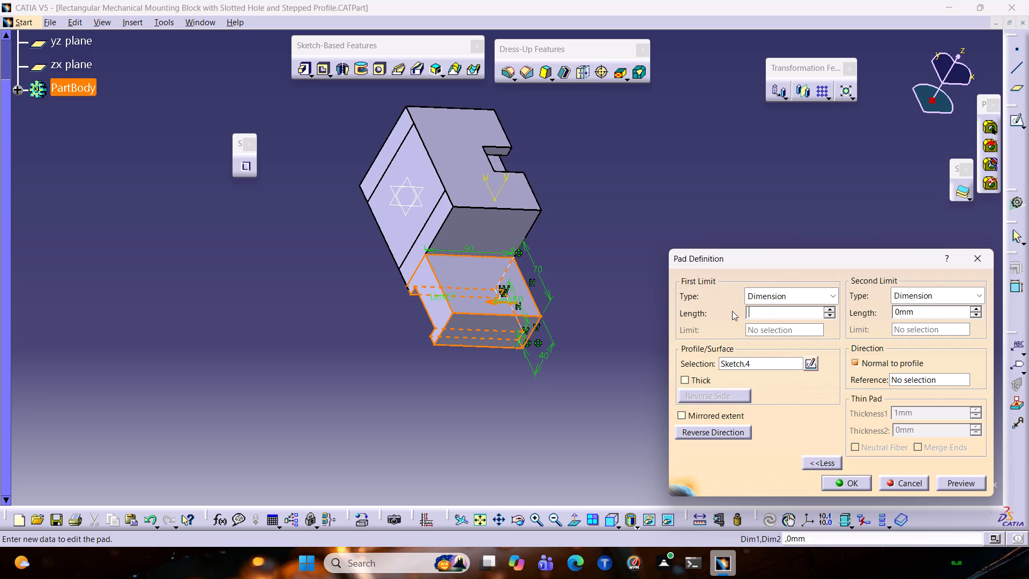
text(80)
scroll(732, 311, down, 2)
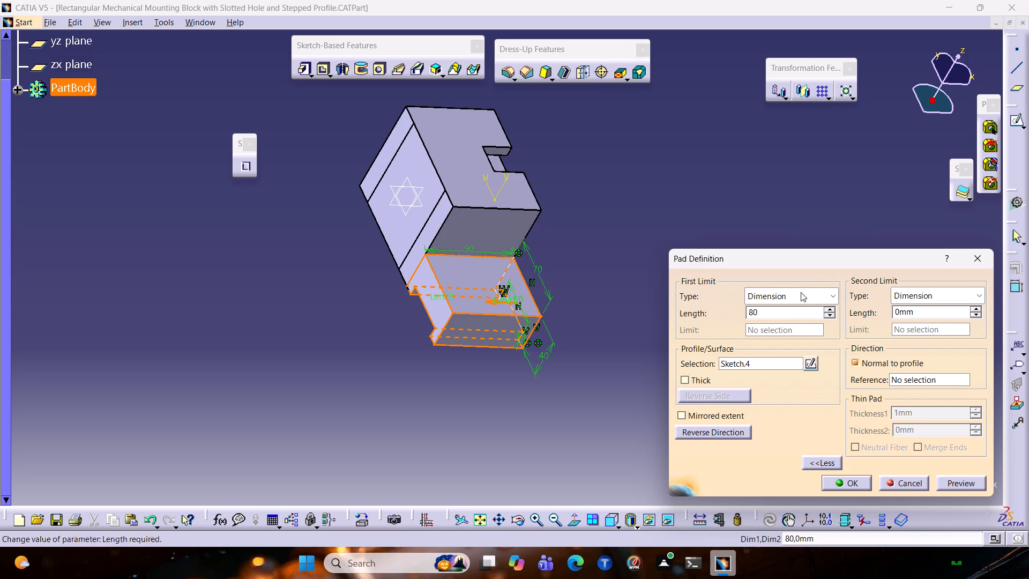
drag(921, 310, 889, 315)
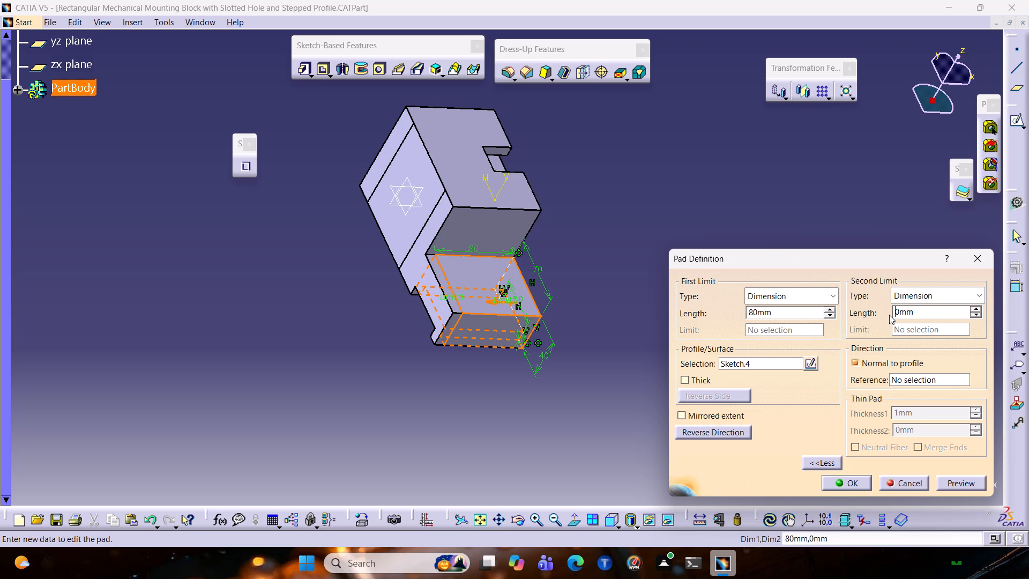
drag(922, 313, 889, 317)
text(-20)
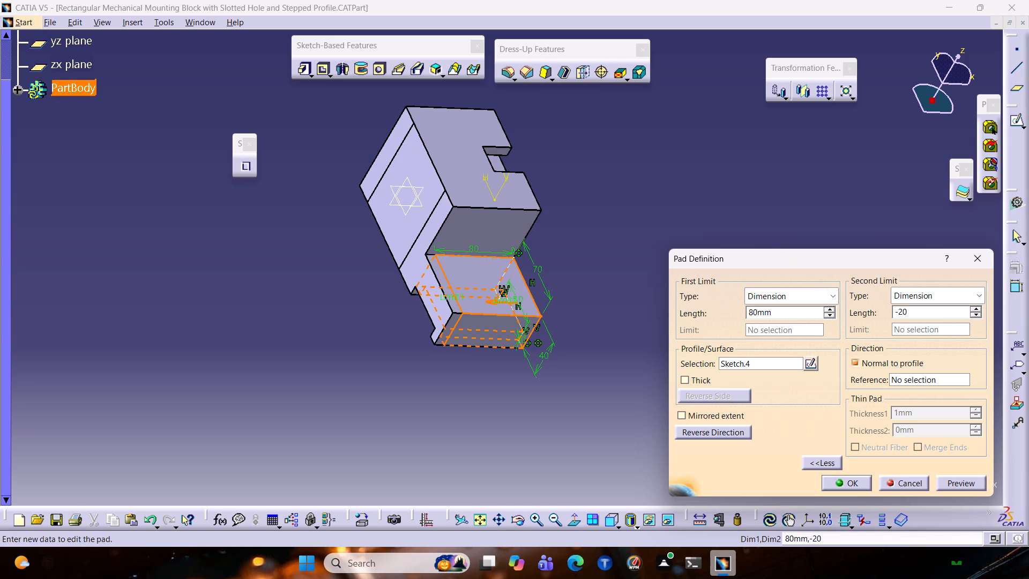
click(965, 484)
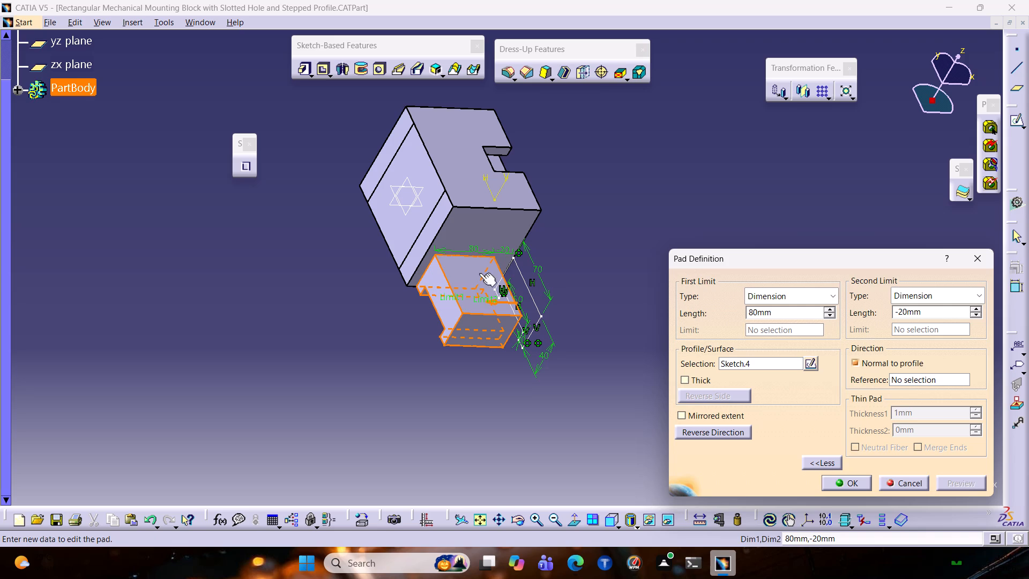
Examine the previewed side extension's width and its inset from both sides of the block.
scroll(539, 308, down, 1)
middle_click(615, 343)
ctrl+middle_click(615, 343)
ctrl+middle_drag(482, 314, 457, 323)
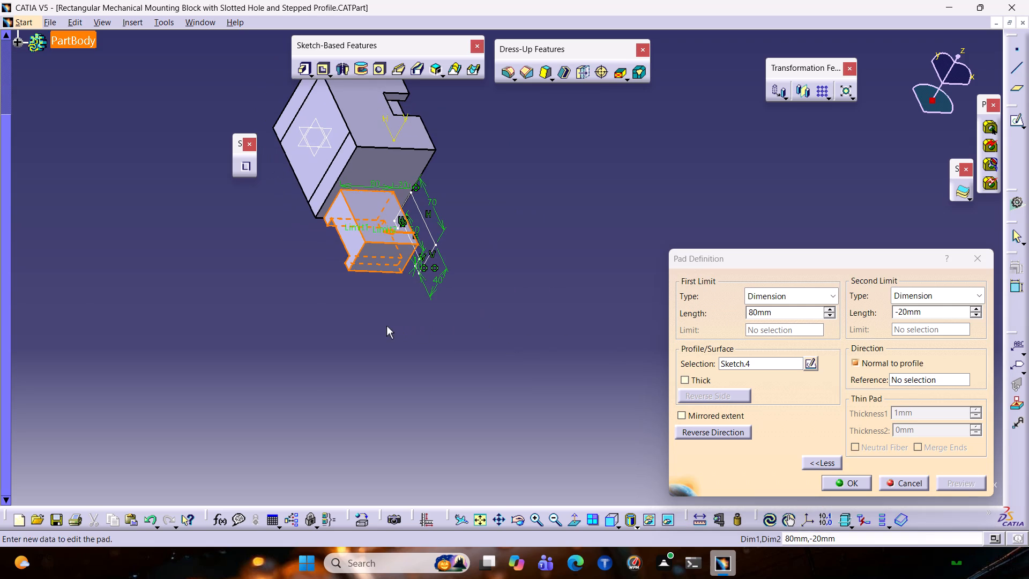
middle_drag(460, 321, 346, 320)
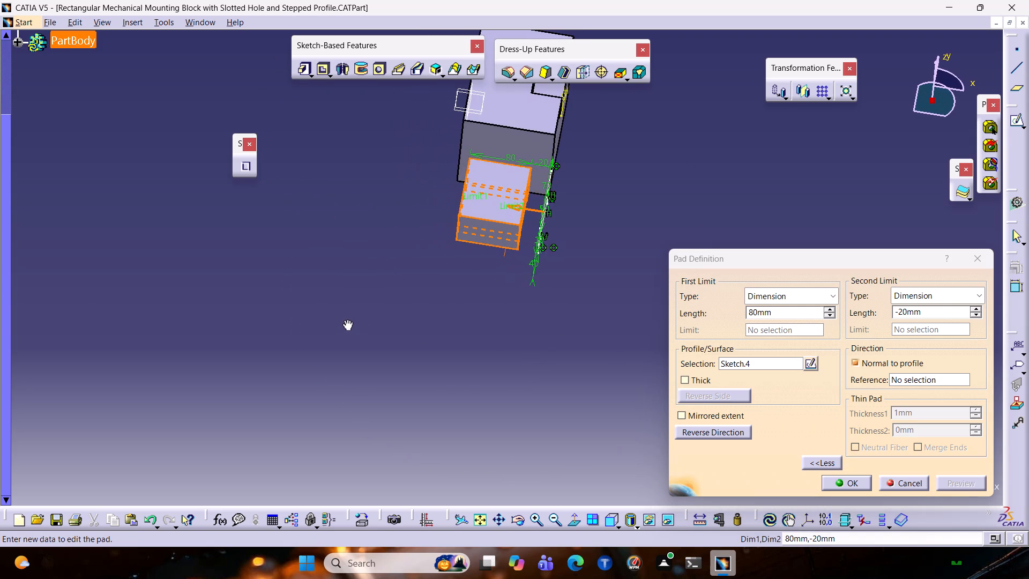
middle_drag(346, 320, 355, 317)
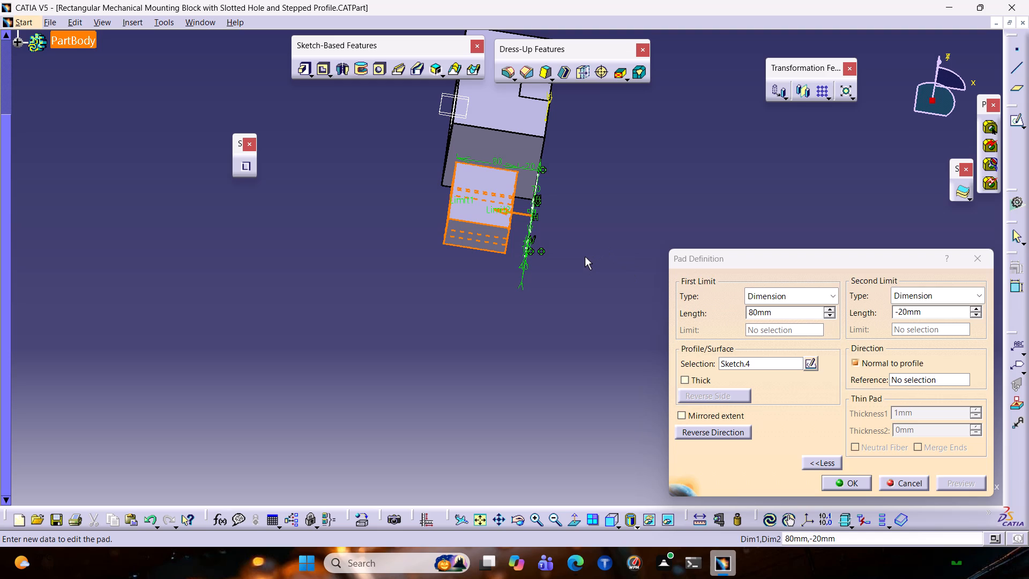
scroll(589, 248, up, 1)
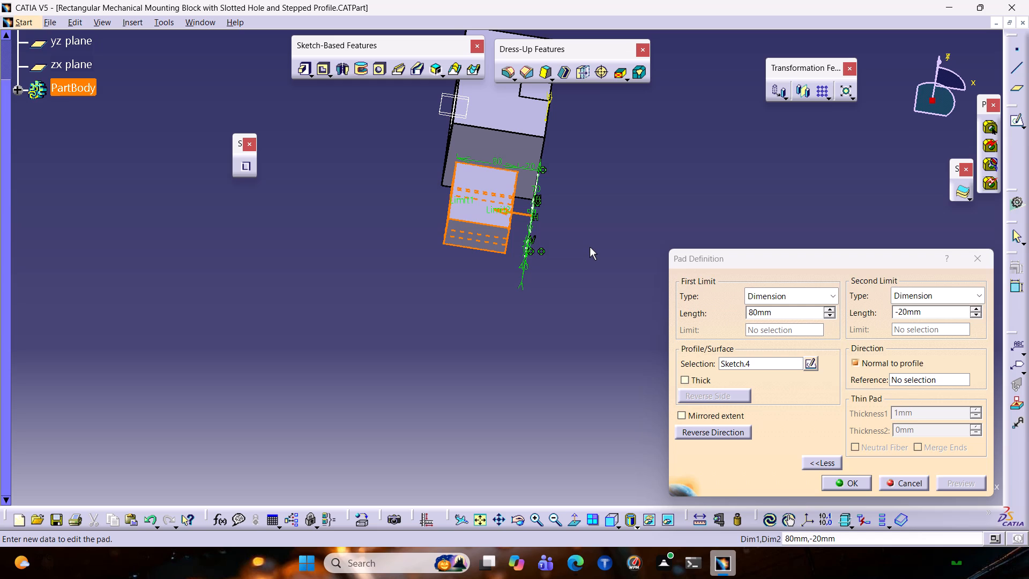
scroll(590, 247, up, 1)
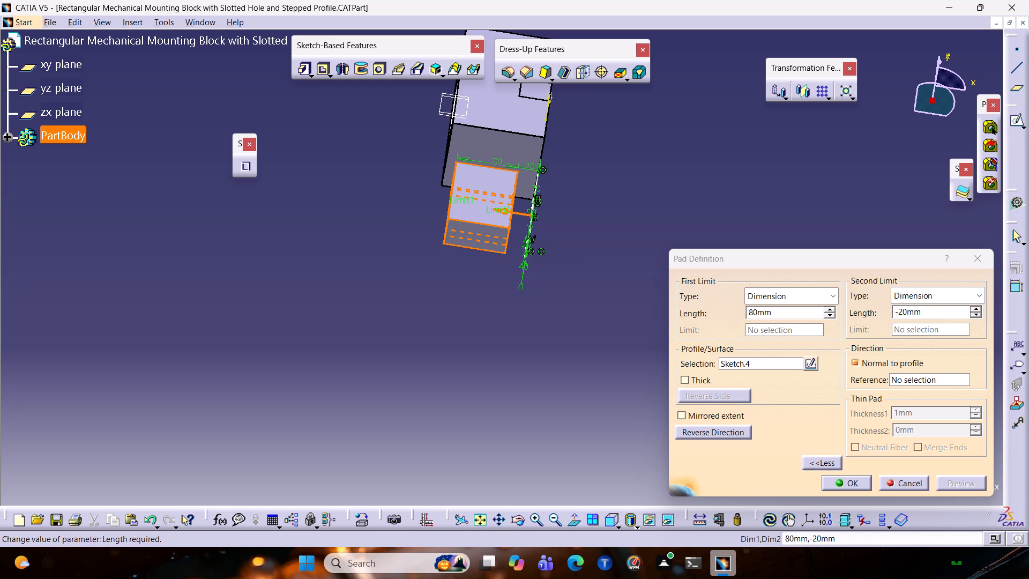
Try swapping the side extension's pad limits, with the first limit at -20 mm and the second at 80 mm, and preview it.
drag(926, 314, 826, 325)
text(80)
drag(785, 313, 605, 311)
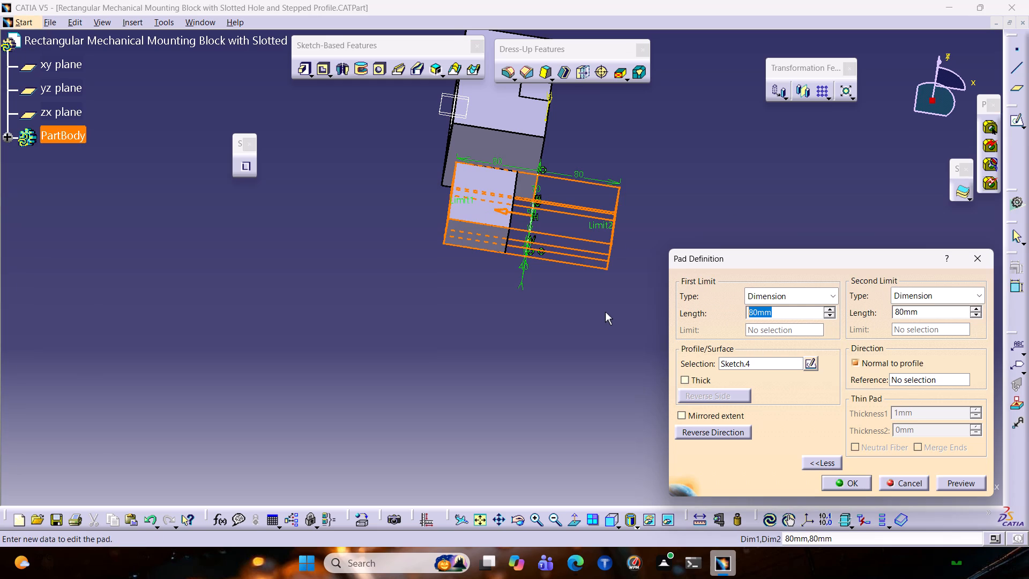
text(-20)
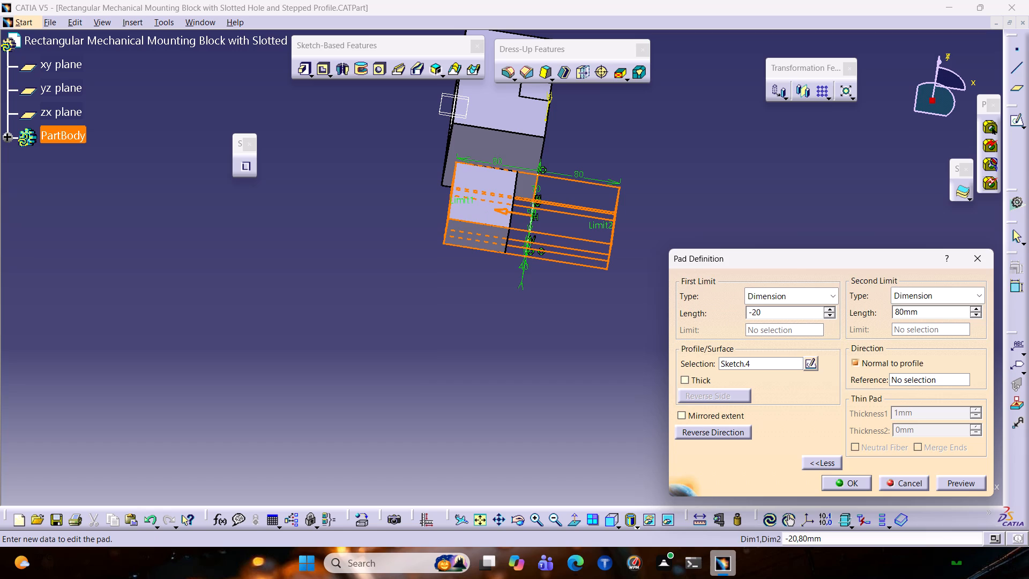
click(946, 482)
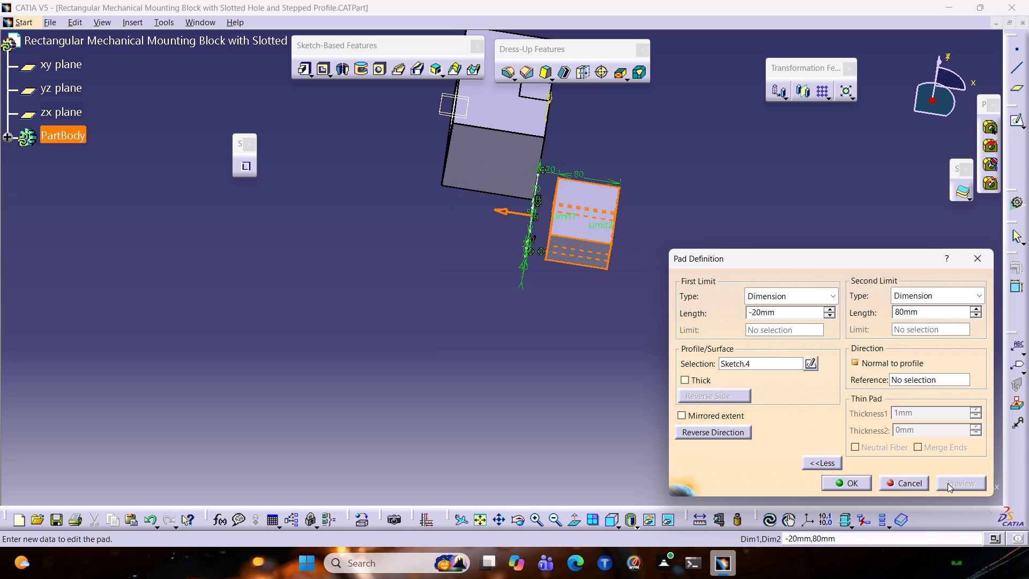
Set the side extension pad's first limit back to 80 mm and its second limit to -20 mm, and preview it.
drag(789, 314, 685, 308)
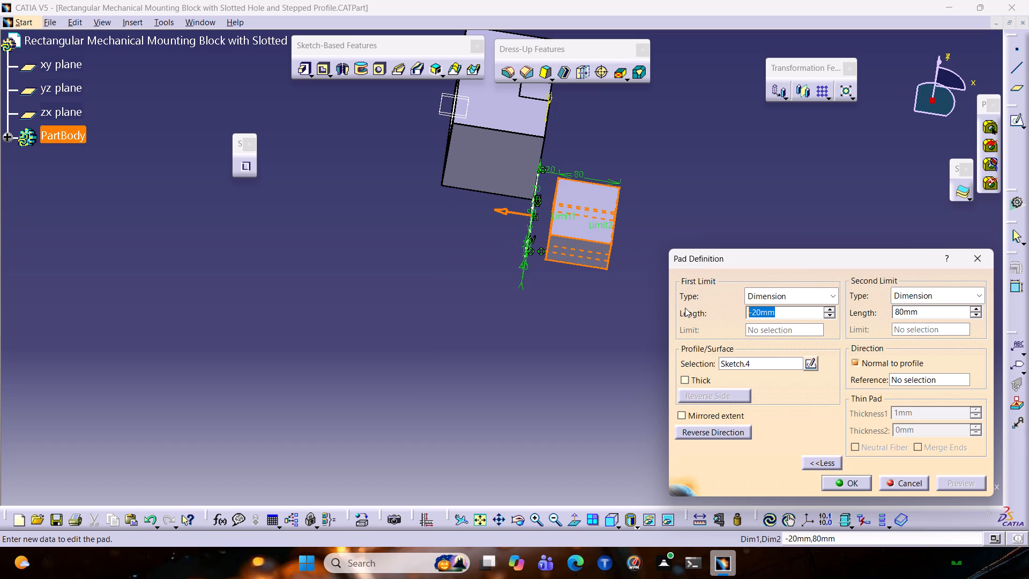
key(8)
key(0)
scroll(661, 168, down, 1)
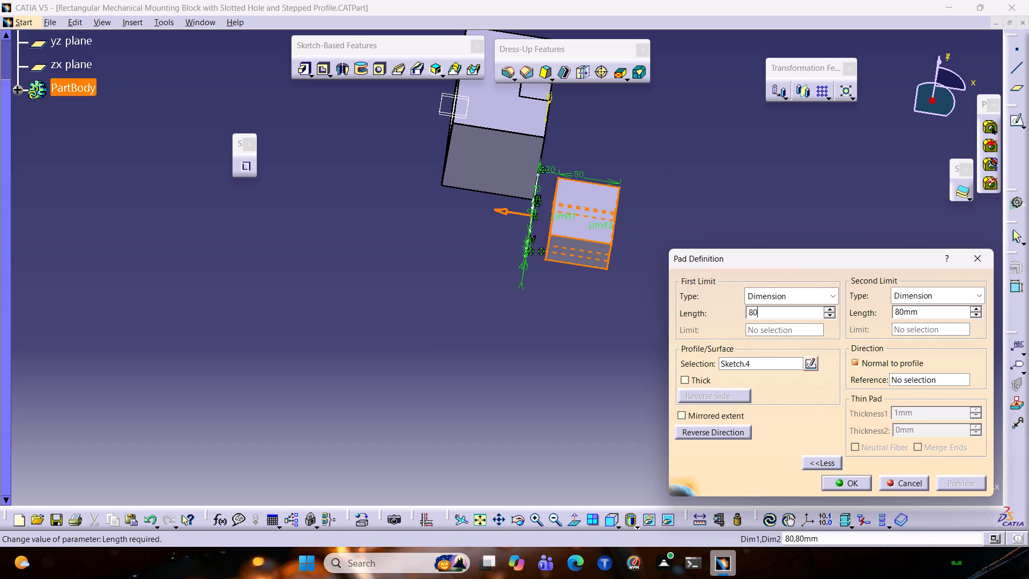
drag(938, 311, 654, 292)
drag(941, 314, 815, 311)
text(-20)
scroll(815, 311, down, 1)
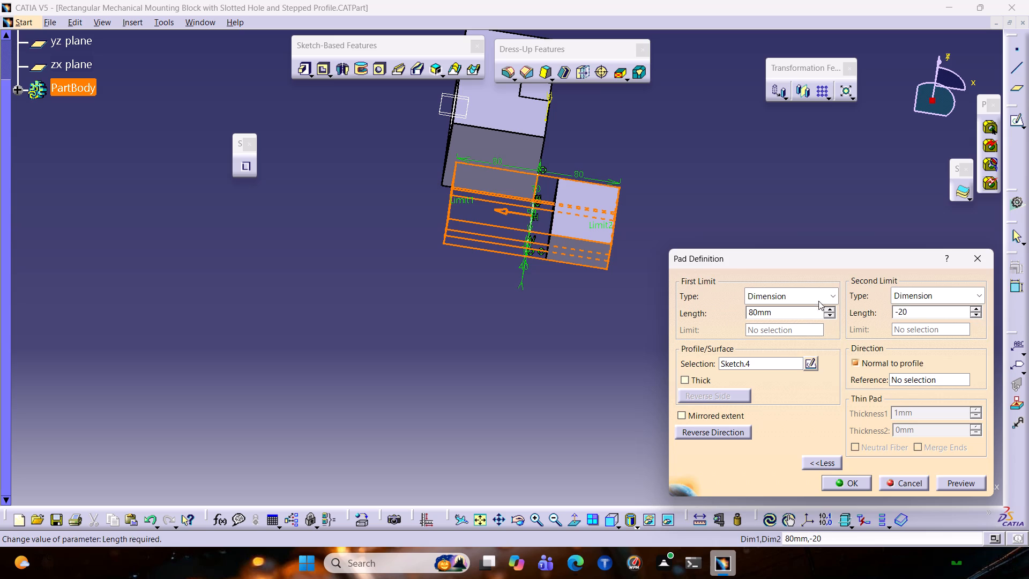
click(498, 393)
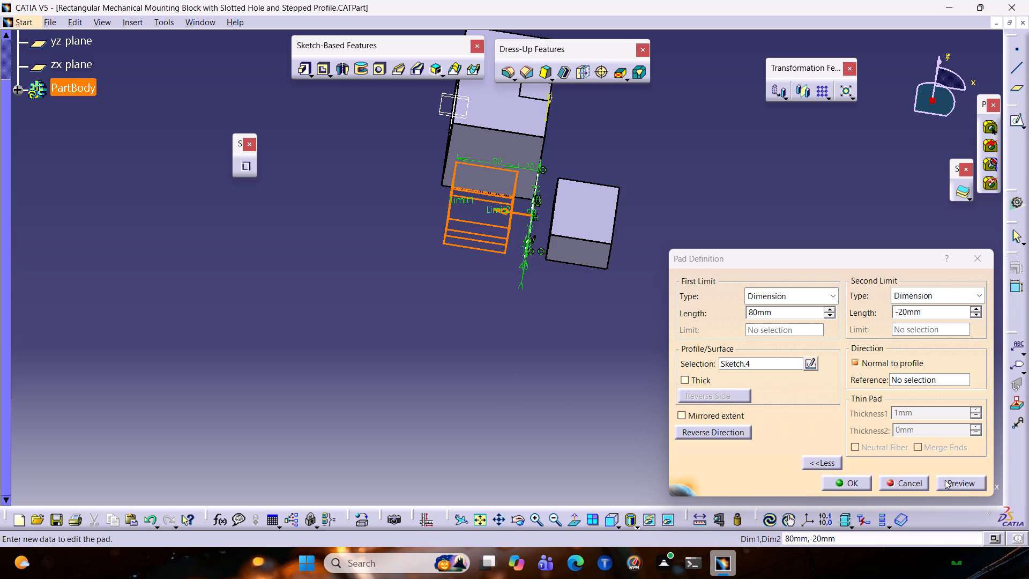
click(950, 478)
Examine the previewed side extension's position against the block and its notched underside from several angles.
middle_click(530, 330)
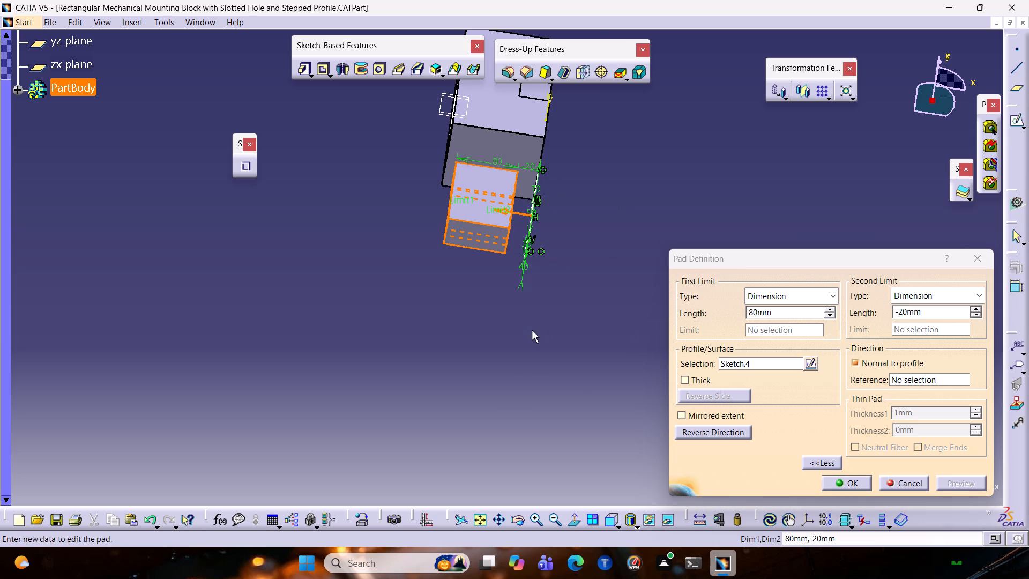
middle_drag(541, 333, 379, 263)
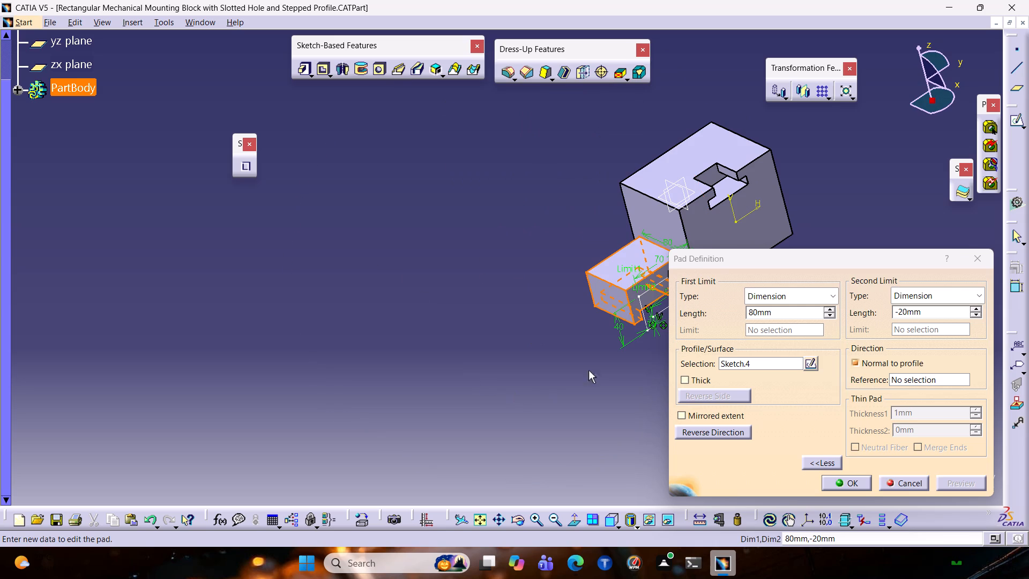
middle_drag(588, 370, 737, 195)
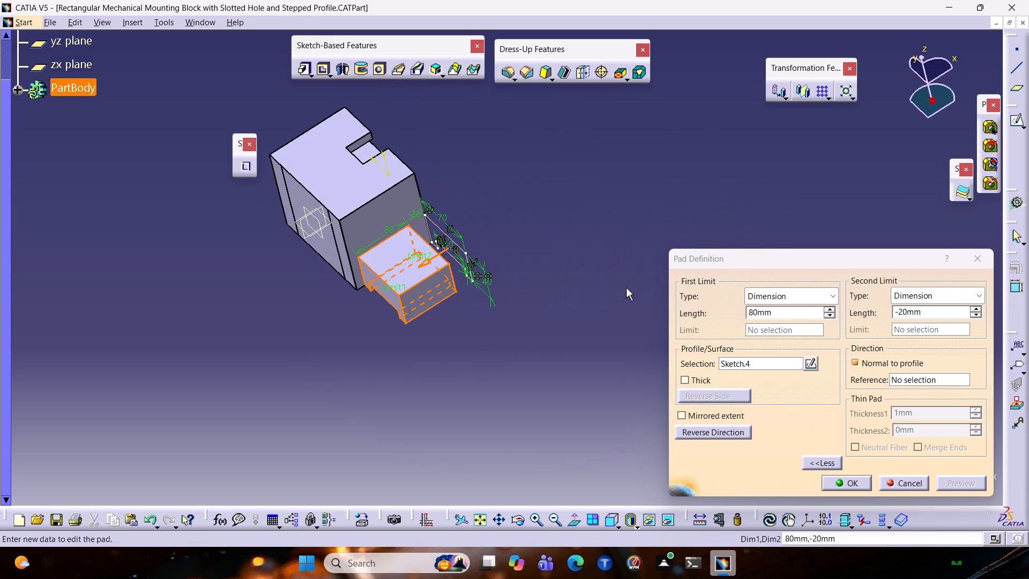
ctrl+middle_drag(489, 339, 644, 254)
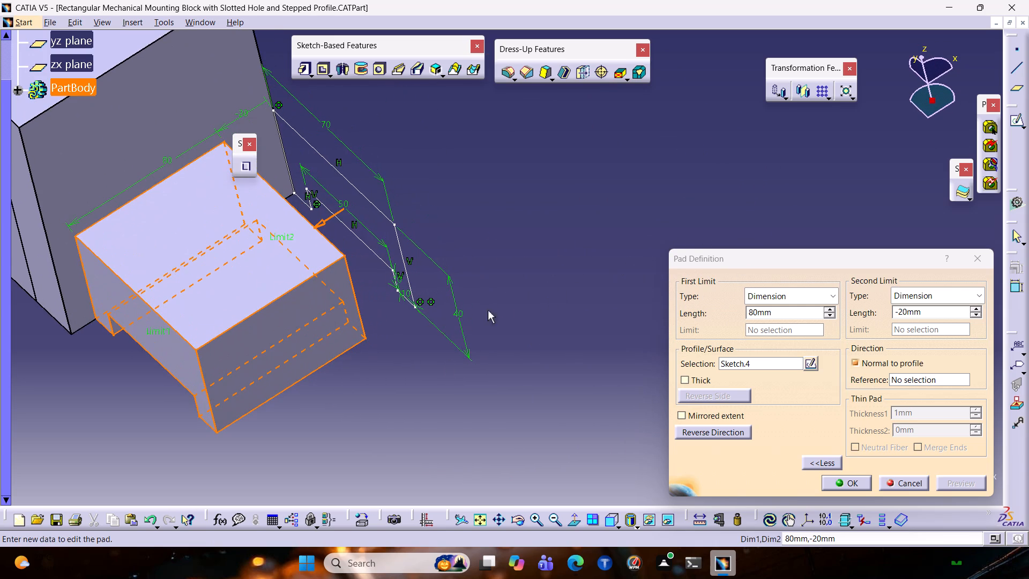
middle_drag(360, 361, 446, 348)
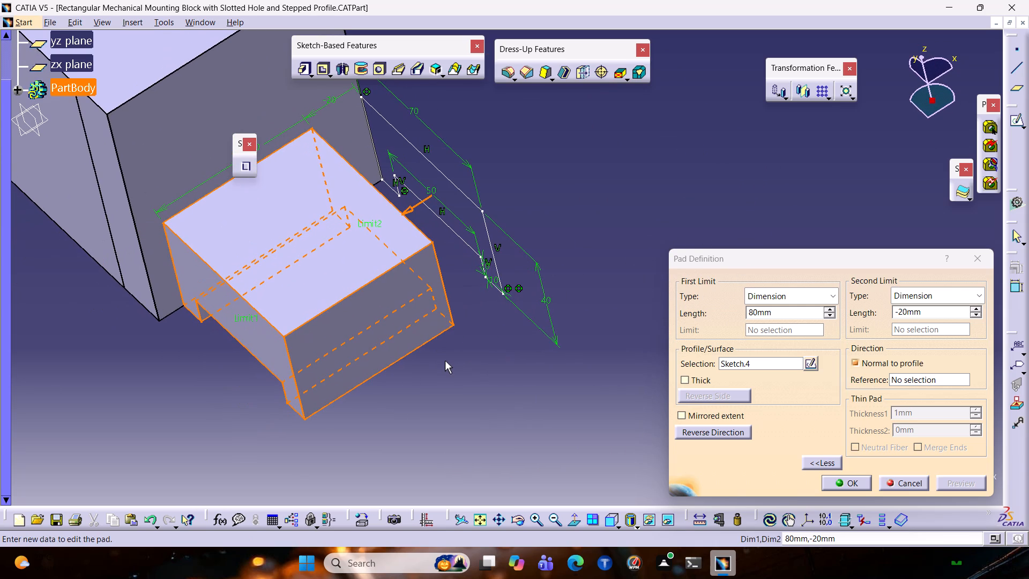
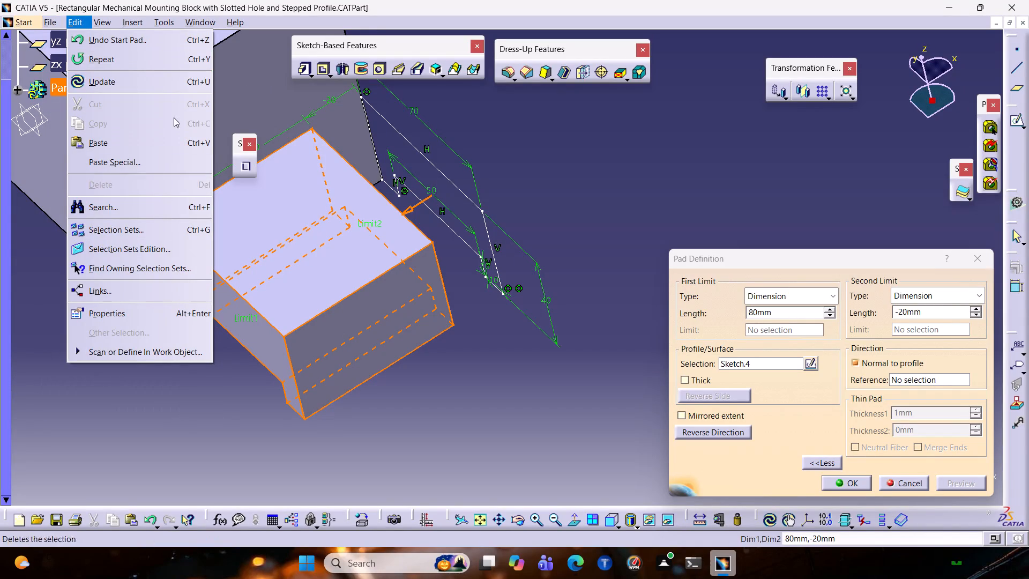
Open the existing part ortho 38 from the Documents folder.
click(56, 25)
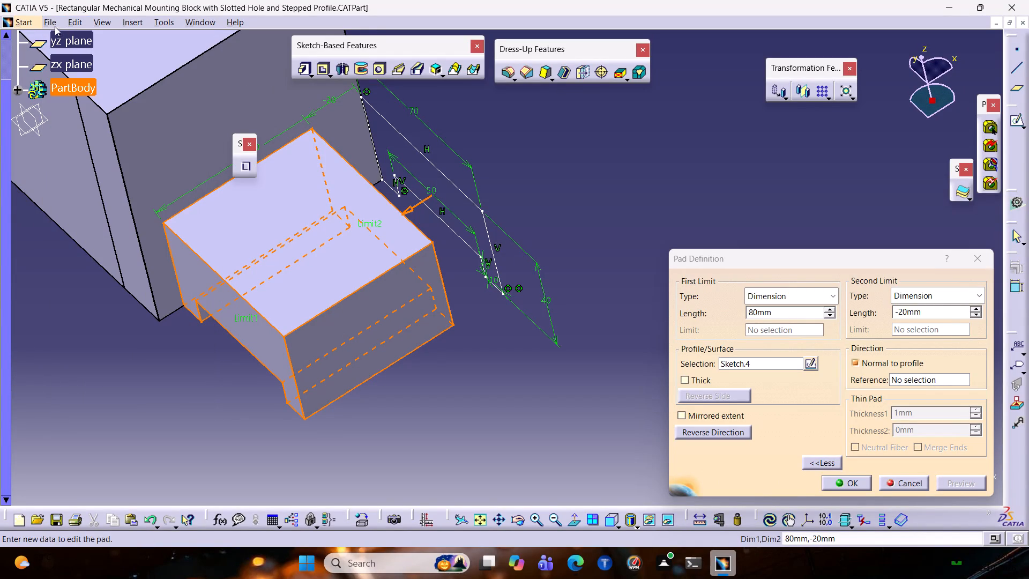
click(55, 26)
click(69, 75)
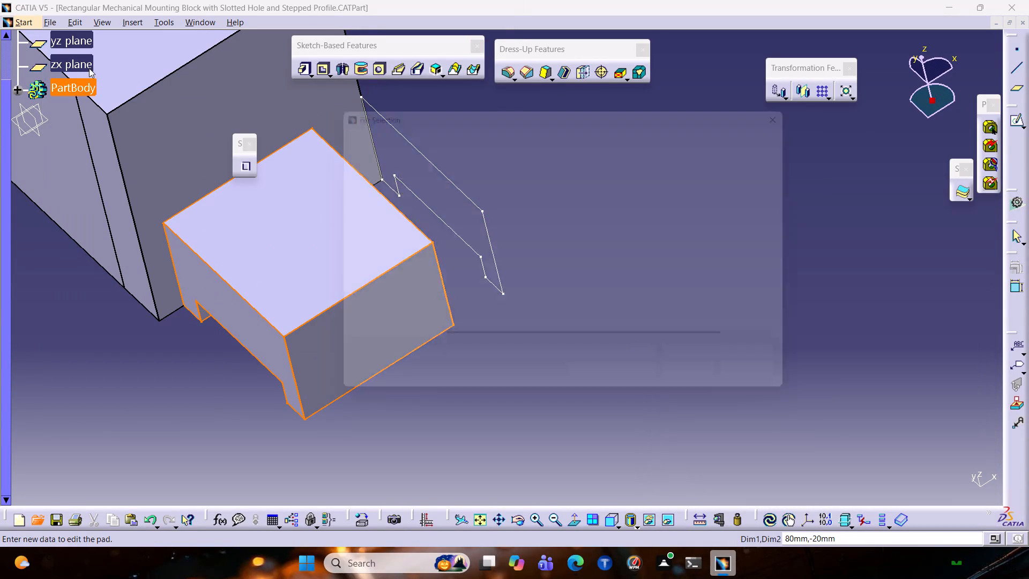
scroll(461, 274, down, 12)
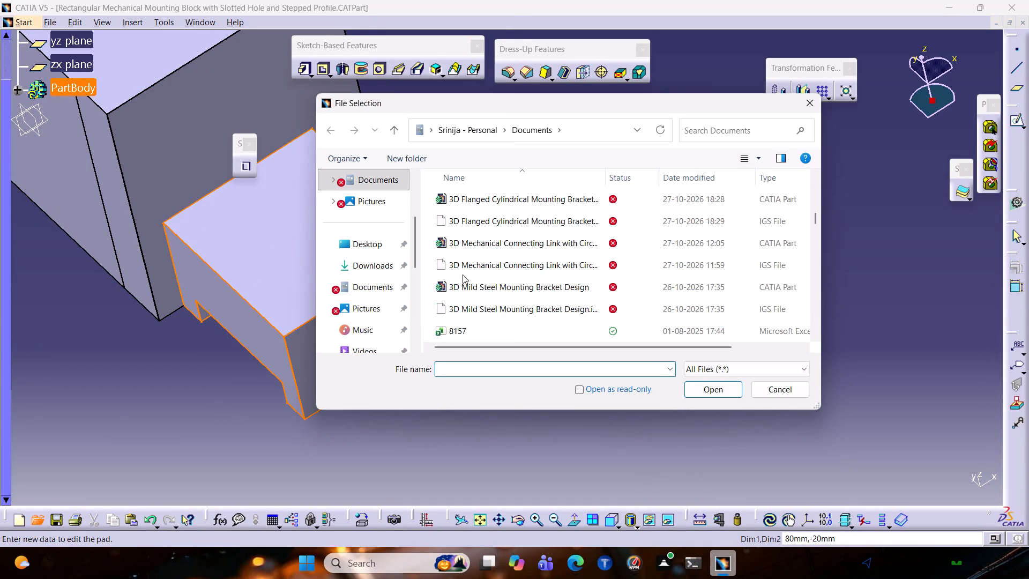
scroll(463, 274, down, 14)
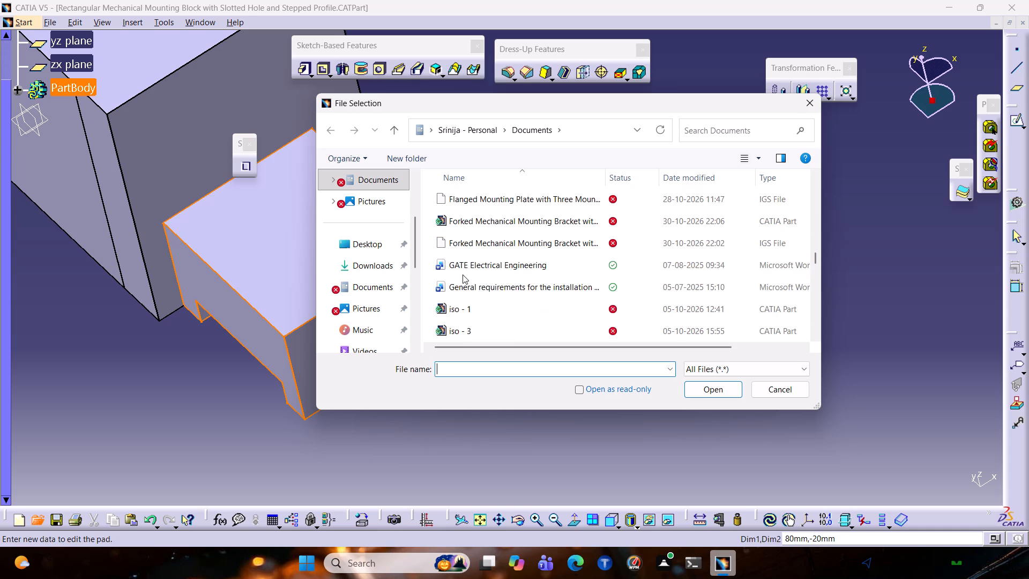
scroll(463, 274, up, 6)
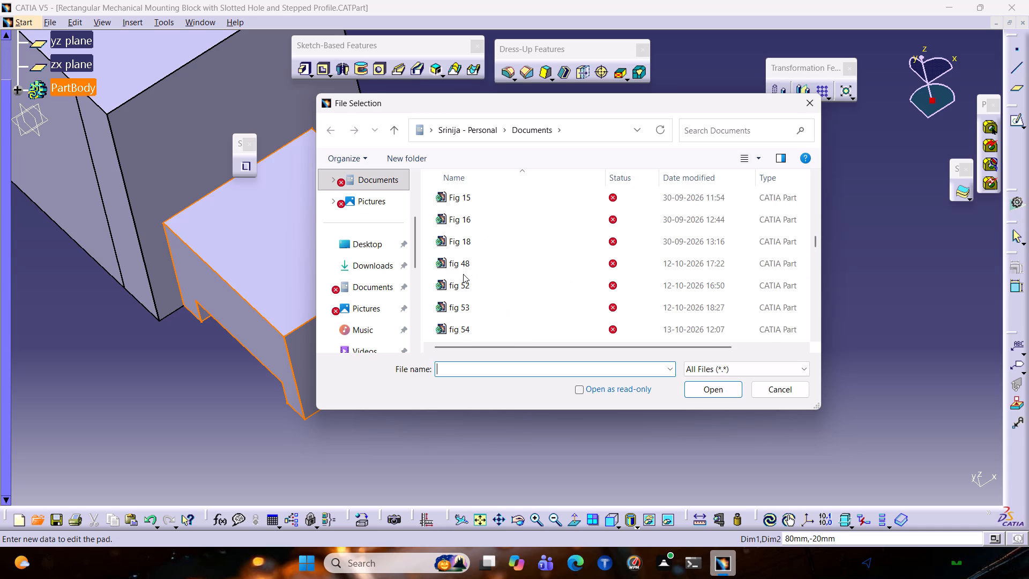
scroll(463, 274, down, 10)
scroll(463, 274, up, 3)
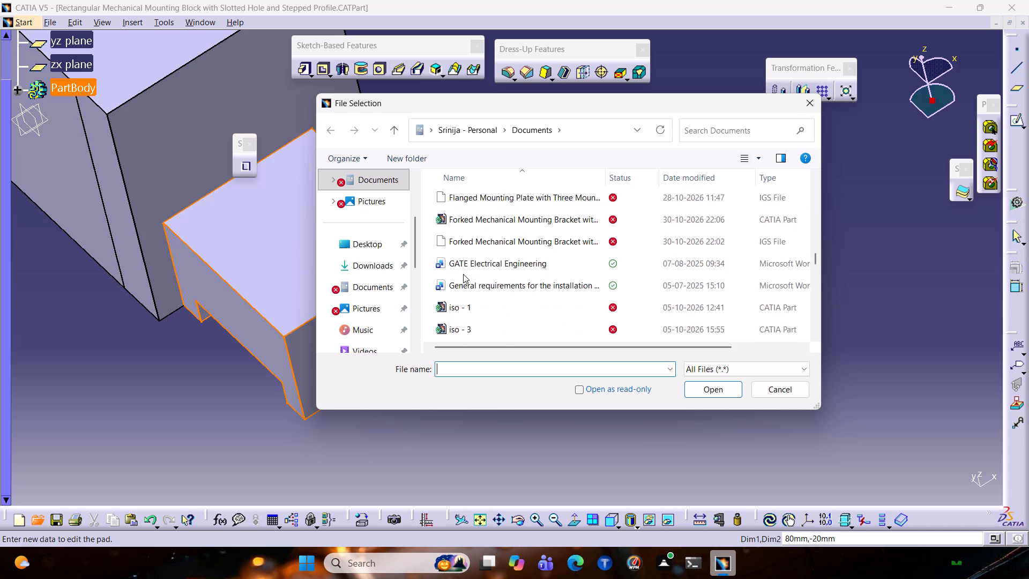
scroll(463, 274, up, 8)
scroll(463, 274, down, 2)
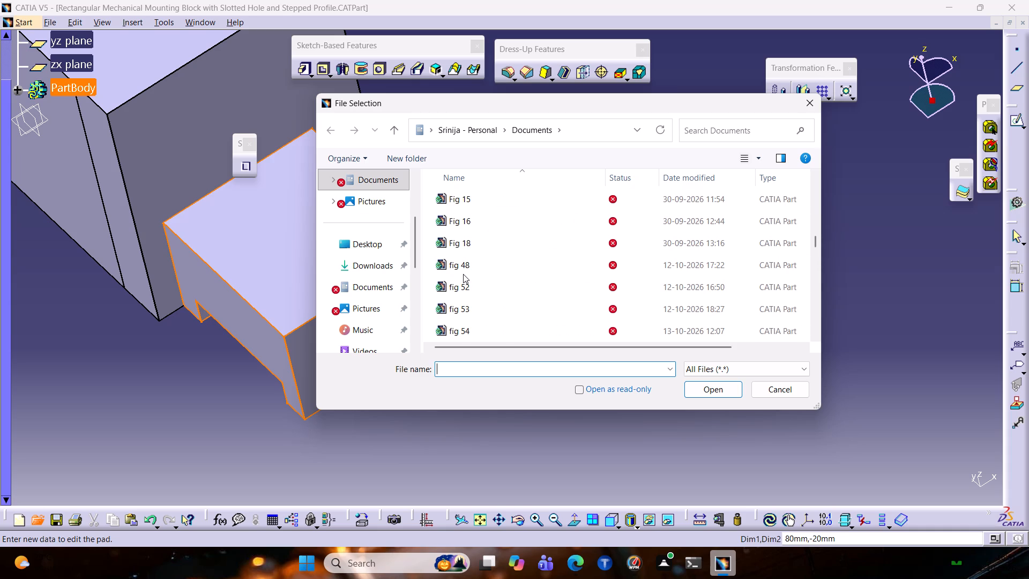
scroll(463, 274, down, 4)
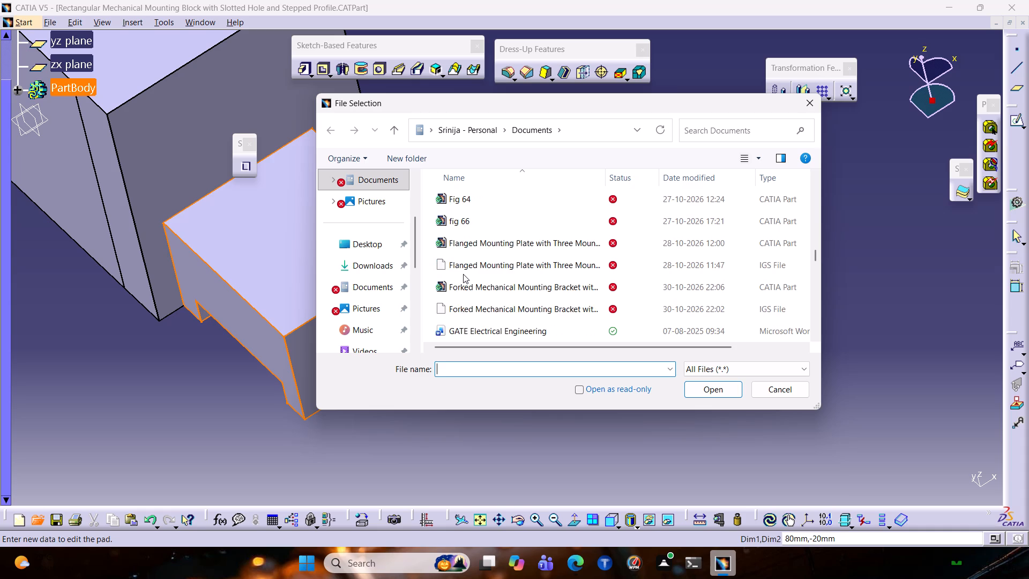
scroll(463, 274, down, 7)
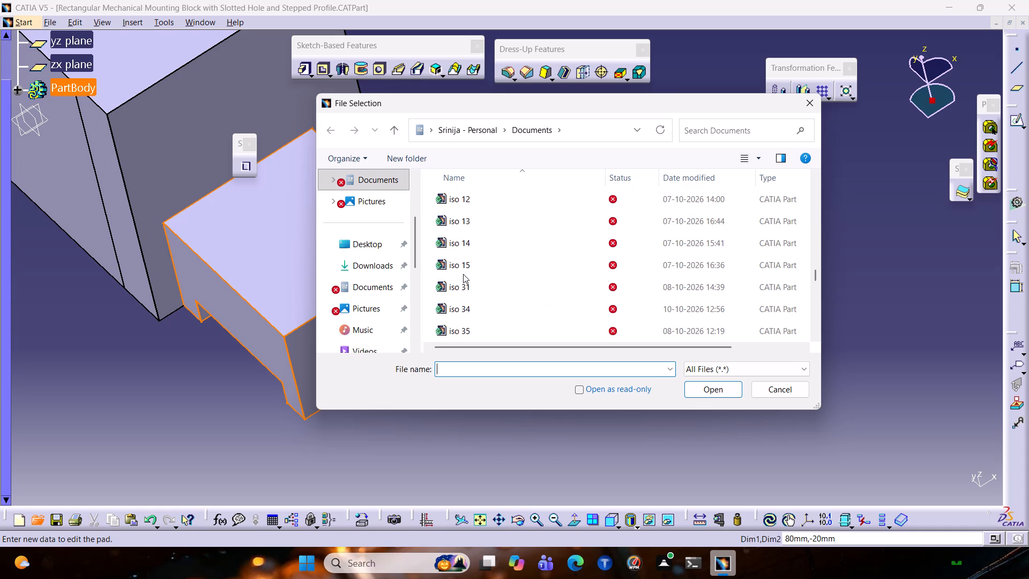
scroll(463, 274, down, 2)
scroll(463, 274, up, 1)
scroll(463, 274, down, 2)
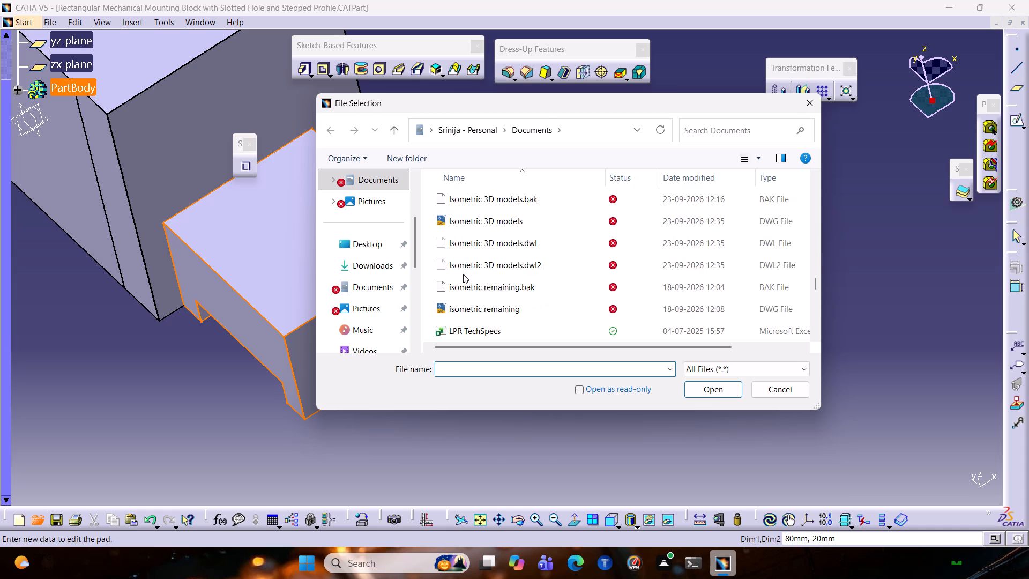
scroll(463, 274, down, 3)
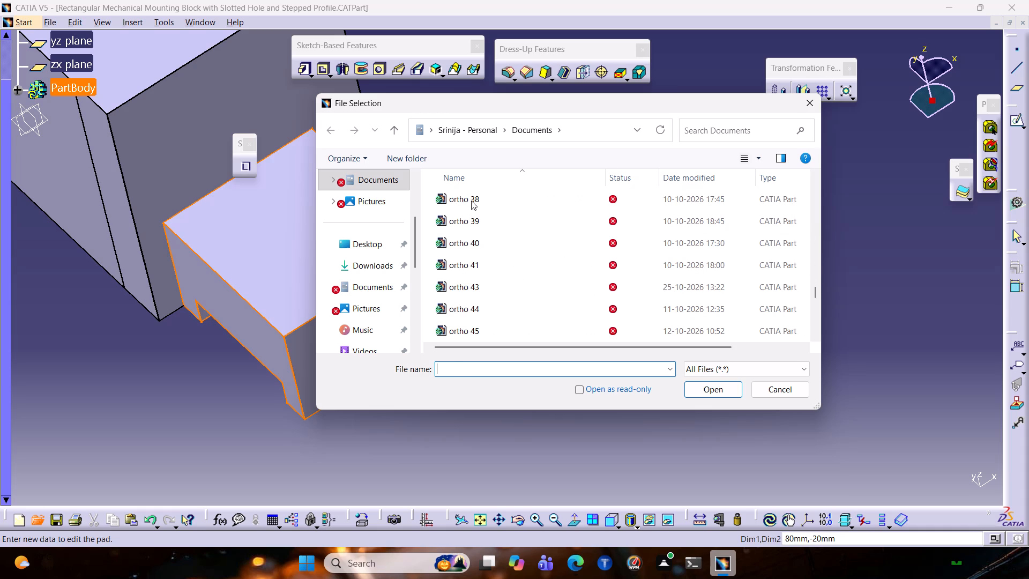
click(472, 199)
click(718, 390)
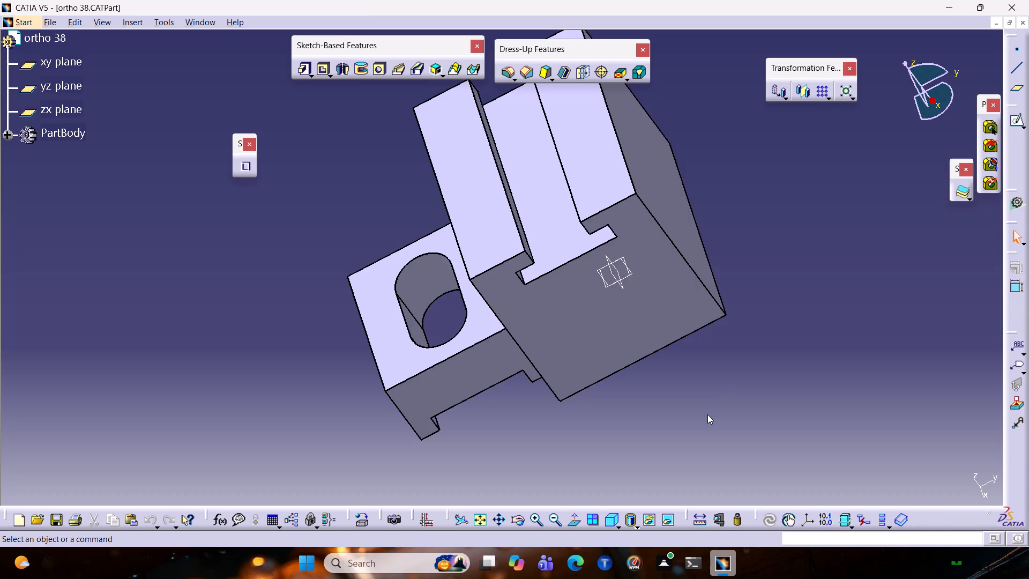
Inspect the thickness and first limit of both extrusion domains in the ortho 38 part's multi-pad, leaving the definition unchanged.
scroll(573, 411, down, 1)
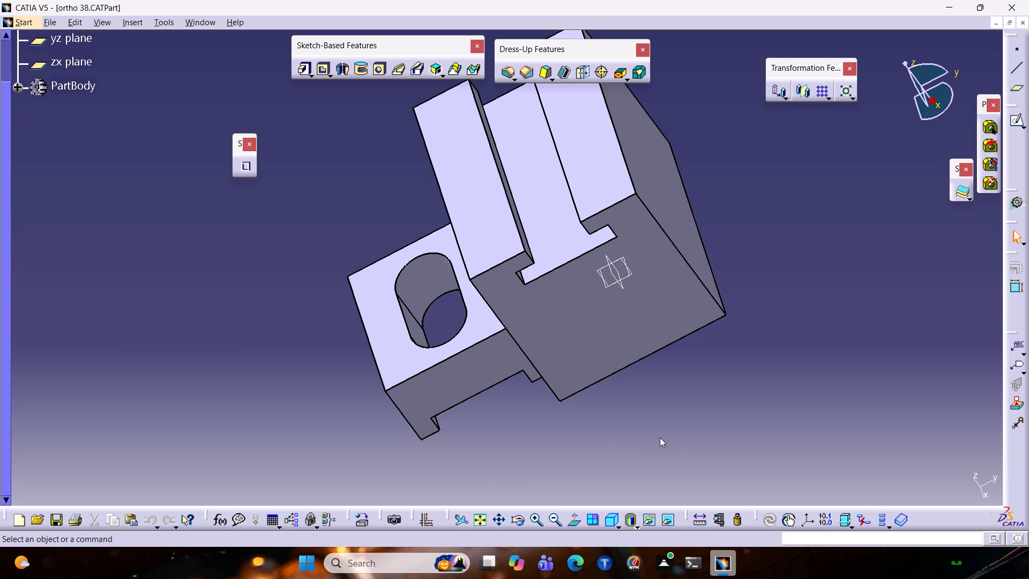
middle_drag(660, 437, 572, 409)
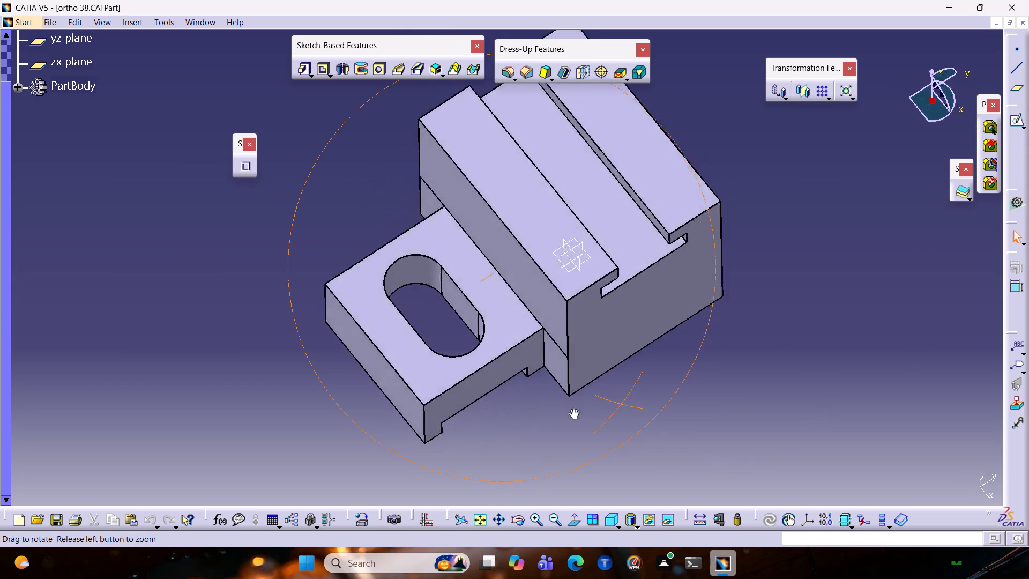
middle_drag(572, 409, 742, 301)
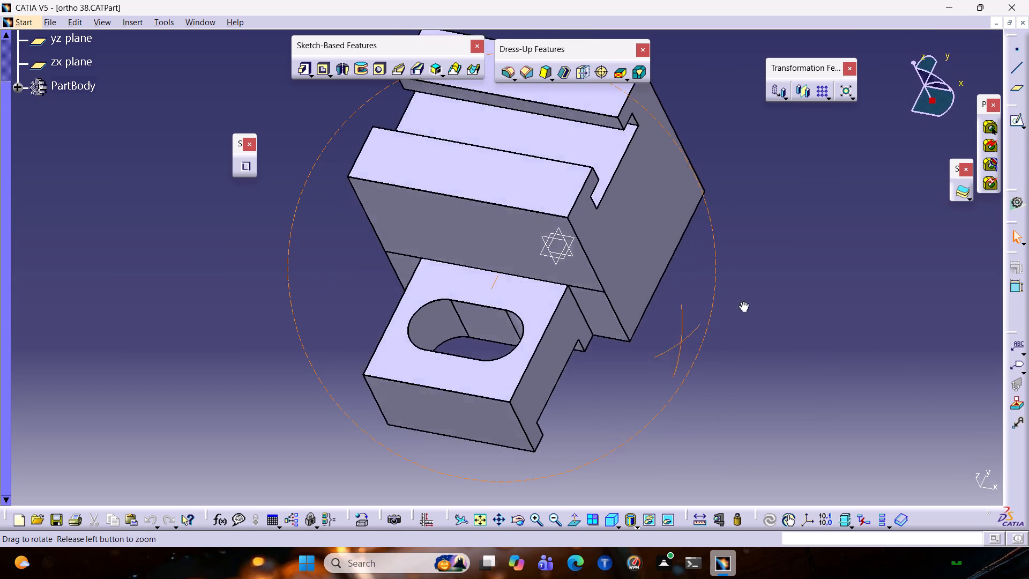
middle_drag(742, 301, 574, 363)
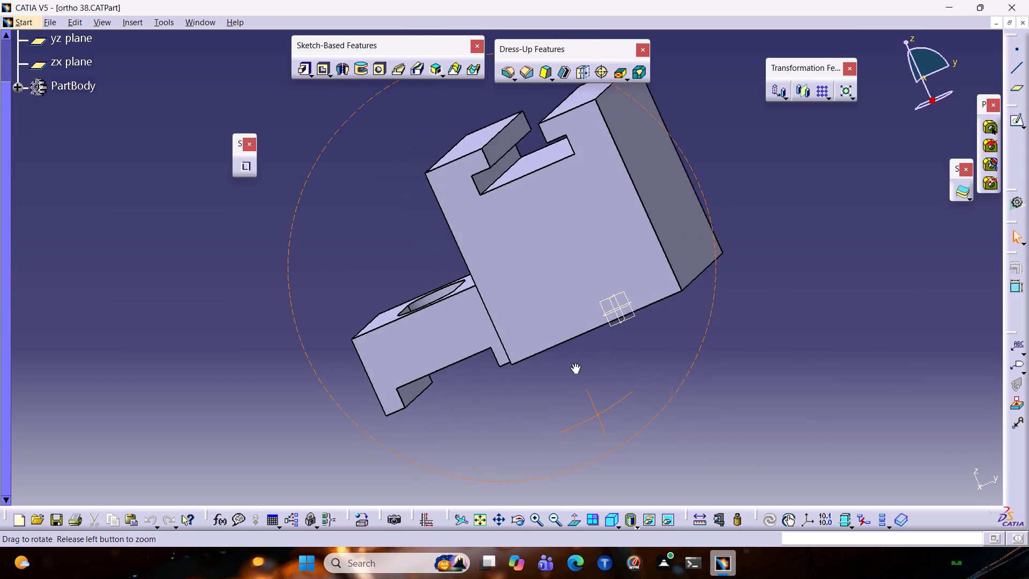
middle_drag(574, 363, 578, 392)
double_click(553, 216)
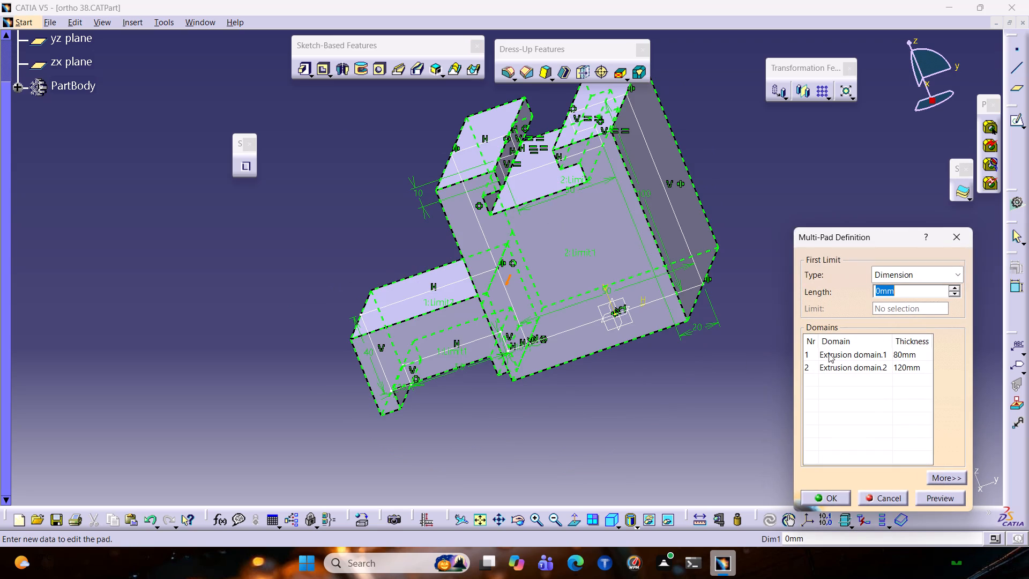
click(832, 350)
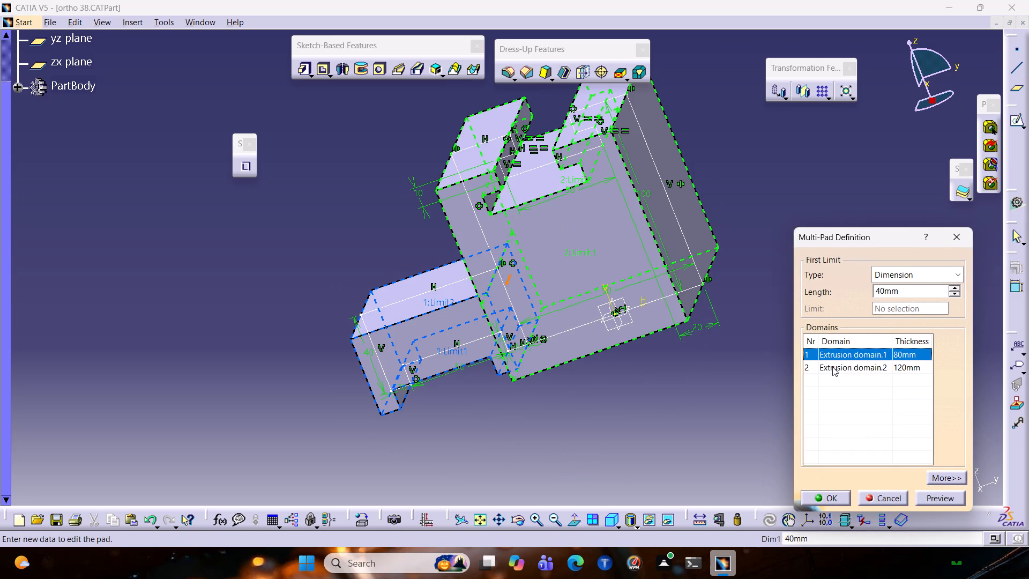
click(832, 367)
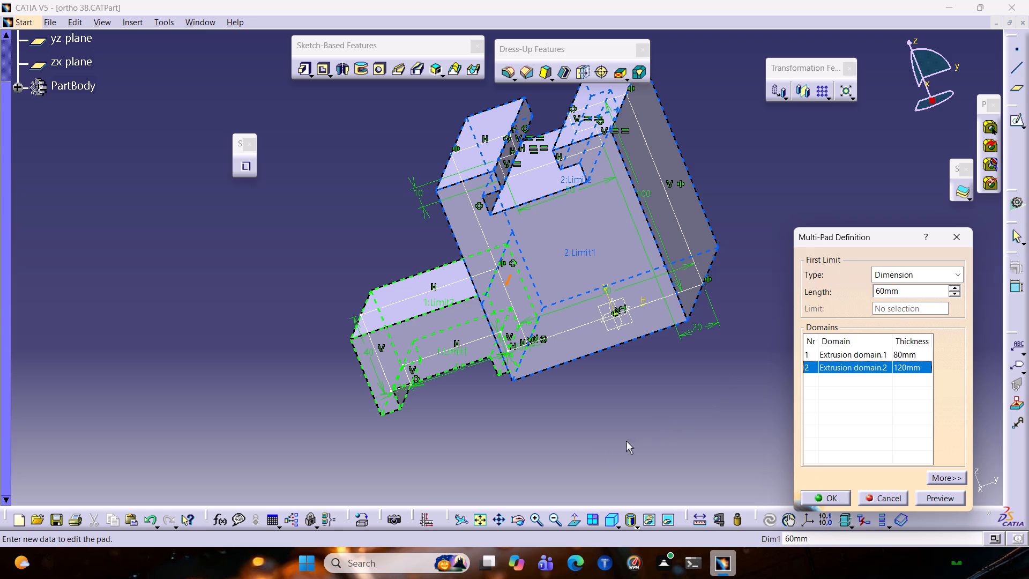
ctrl+middle_drag(555, 437, 509, 438)
ctrl+middle_drag(639, 374, 596, 406)
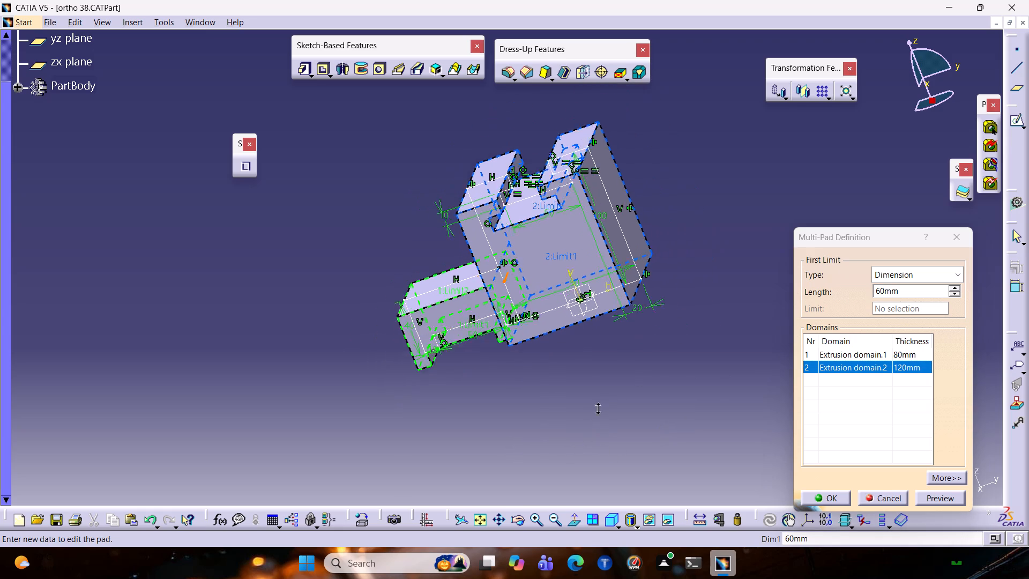
ctrl+middle_drag(596, 406, 591, 409)
ctrl+middle_drag(622, 379, 538, 440)
ctrl+middle_drag(591, 358, 749, 256)
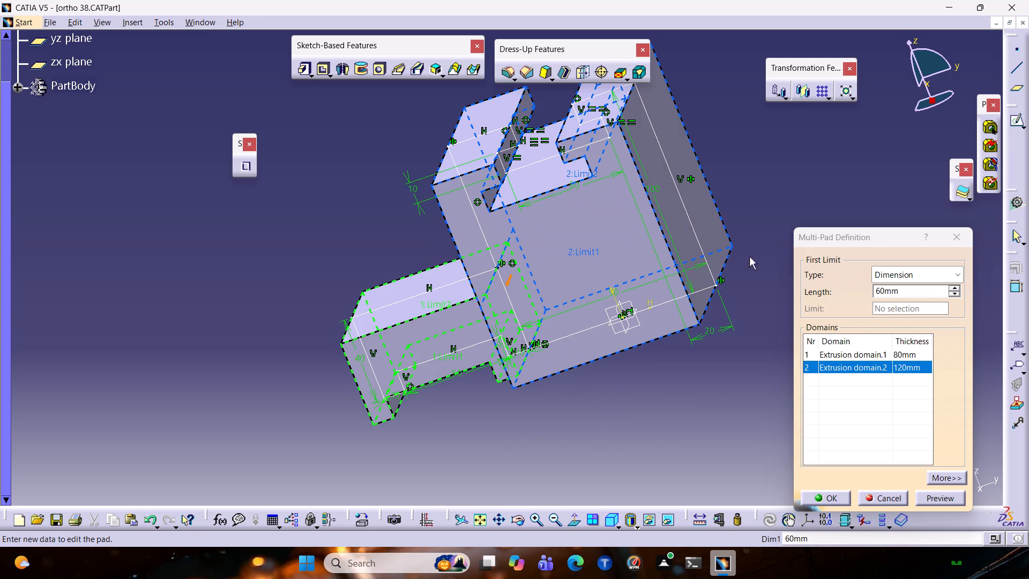
ctrl+middle_drag(712, 376, 624, 412)
click(724, 277)
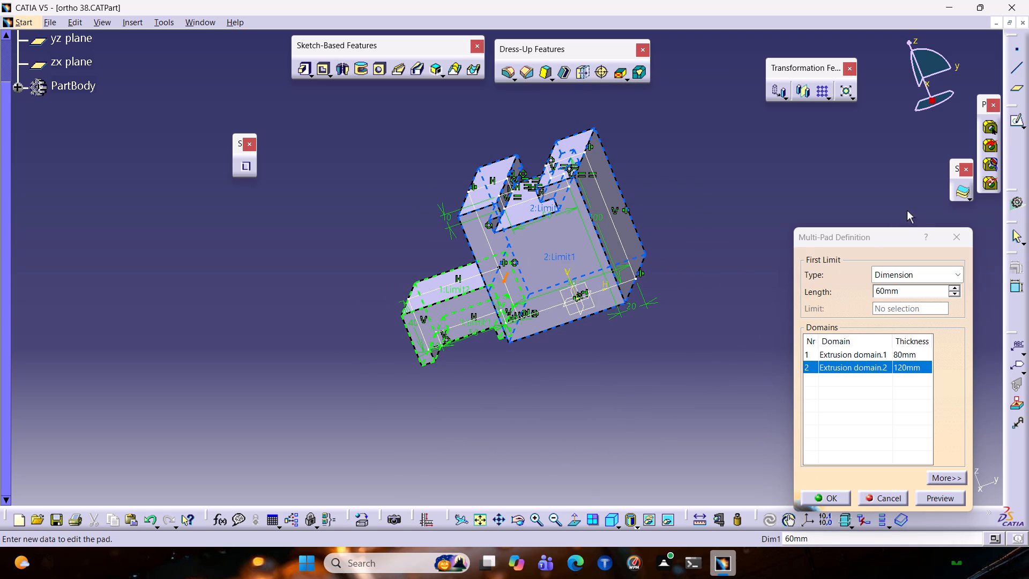
click(951, 240)
click(754, 287)
Measure the distance between the two long parallel edges of the main block's plain side face in ortho 38.
ctrl+middle_drag(704, 351, 628, 354)
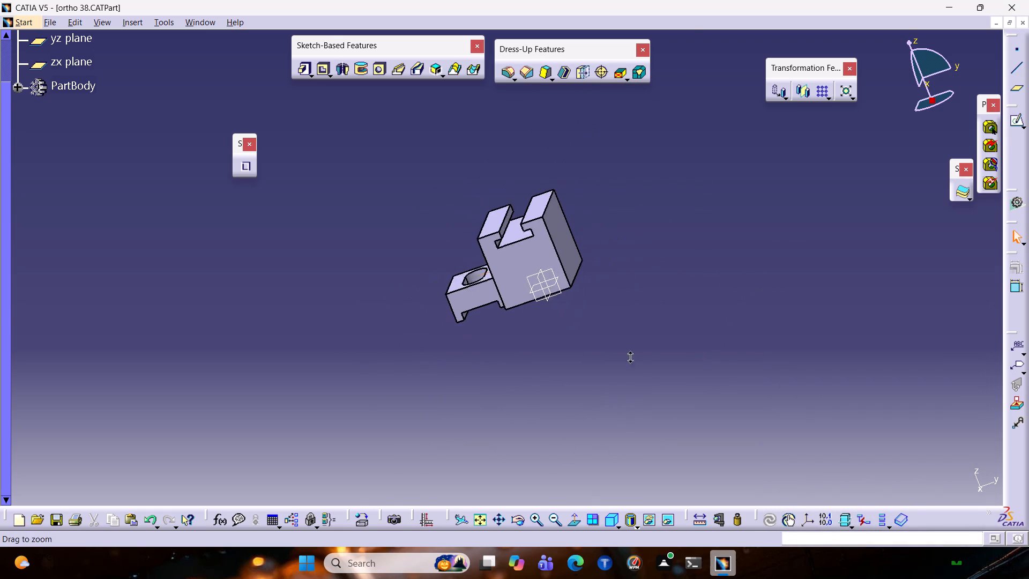
ctrl+middle_drag(628, 354, 668, 300)
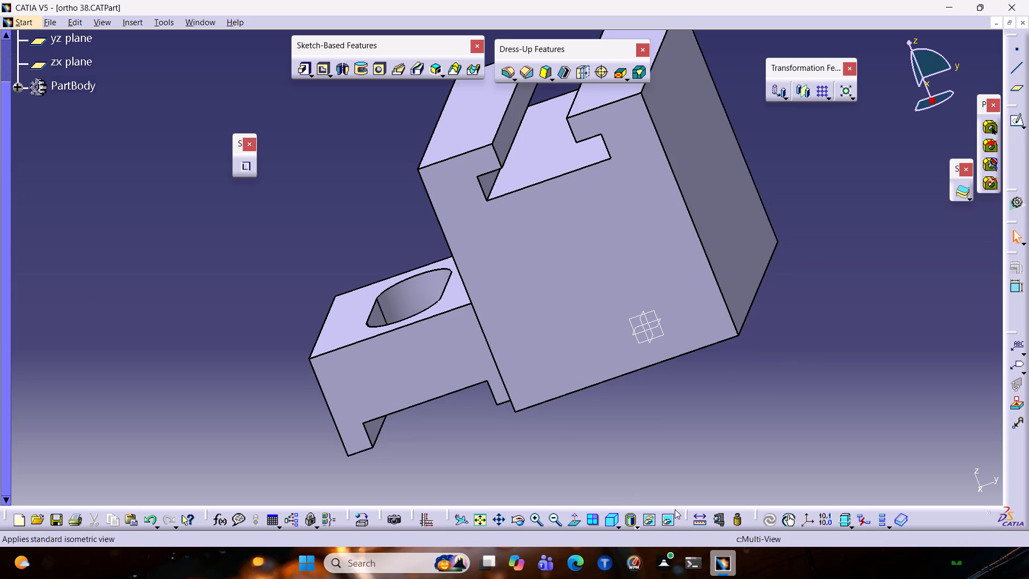
click(705, 518)
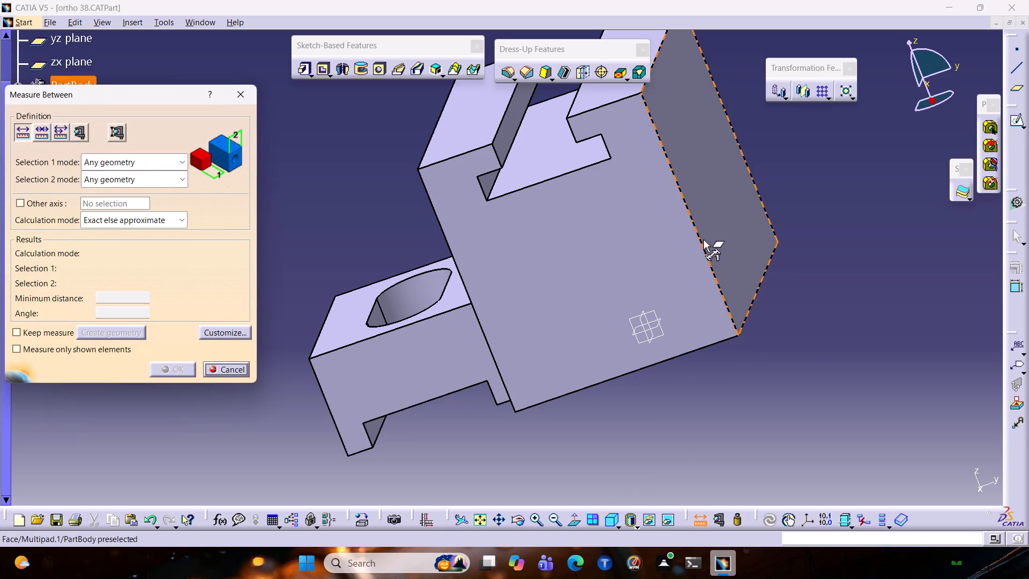
click(702, 242)
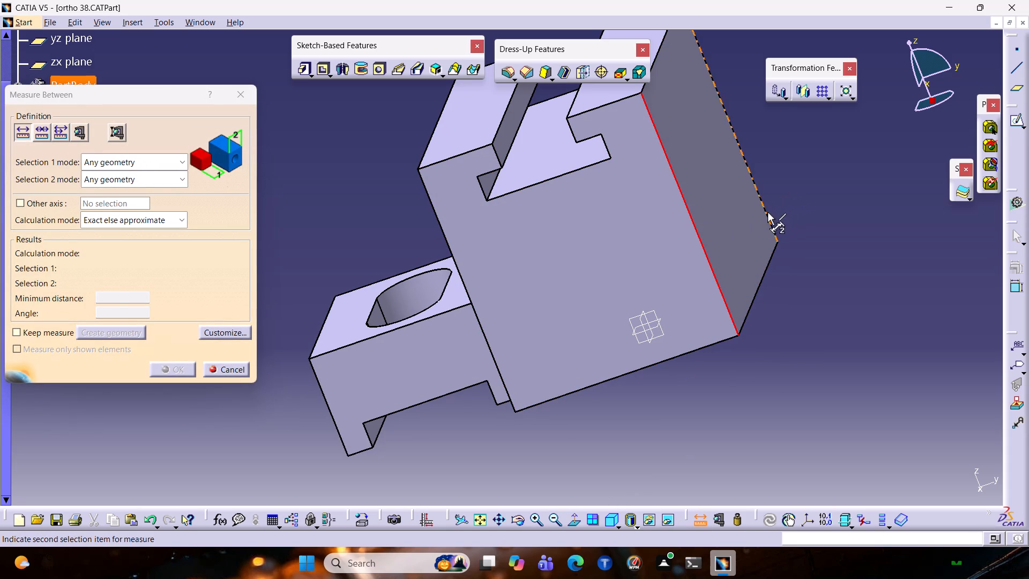
click(767, 212)
middle_drag(782, 173, 857, 344)
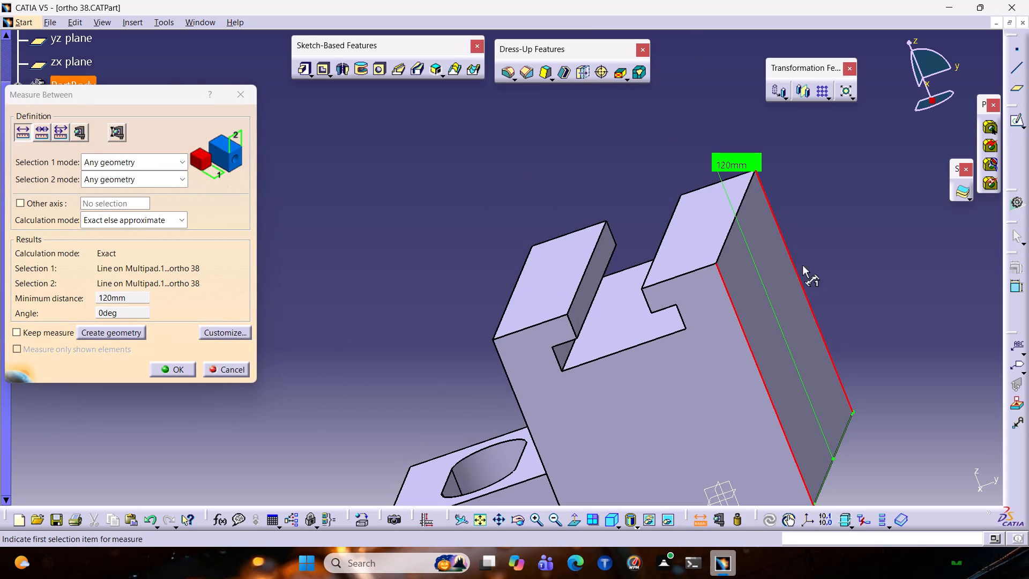
key(Escape)
key(Escape)
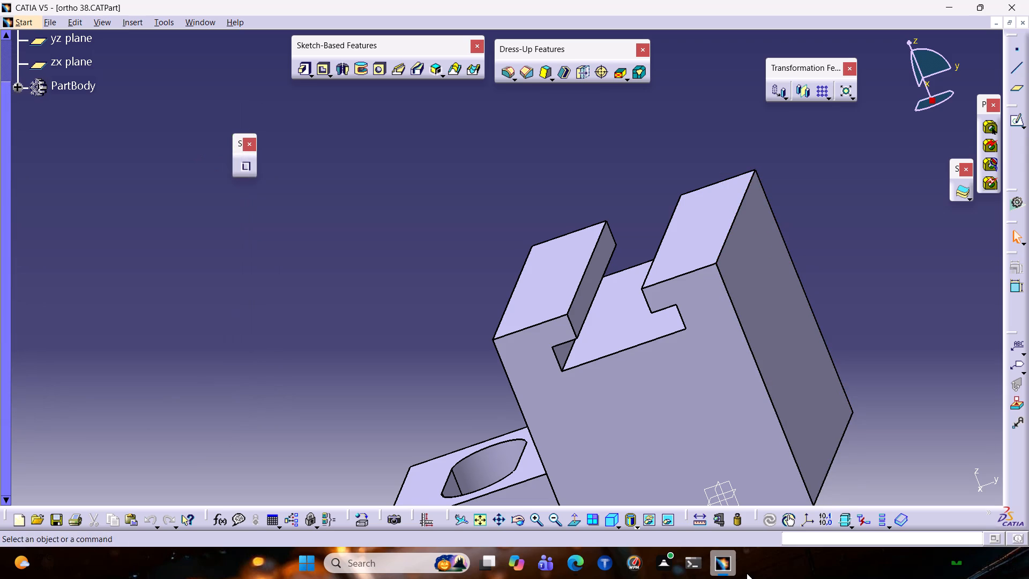
Close the ortho 38 part and return to the mounting block part, keeping it open.
click(1025, 23)
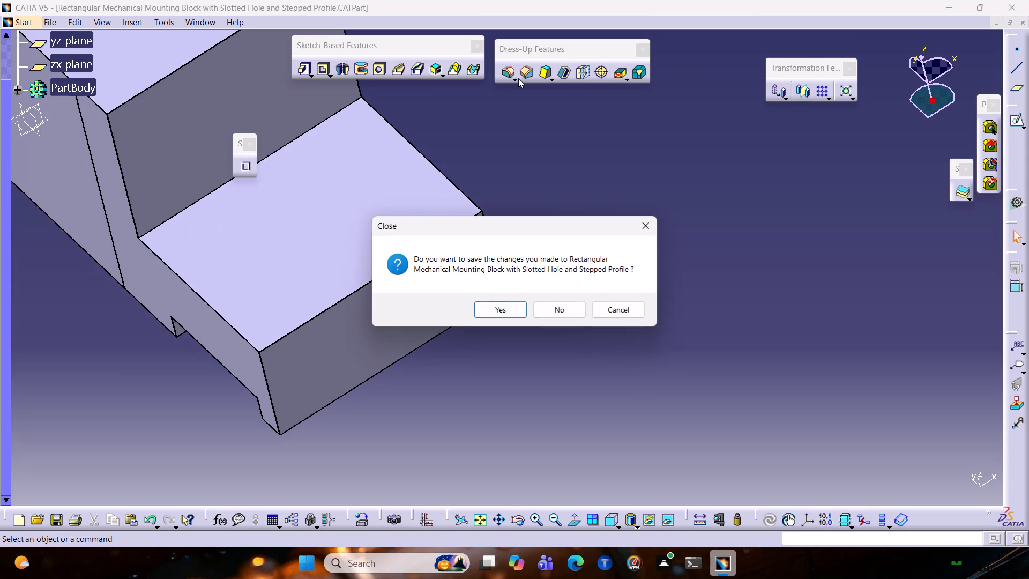
click(651, 219)
Change the T-slot pocket's first limit type to Up to last with no offset so it cuts across the block.
middle_drag(531, 154, 462, 244)
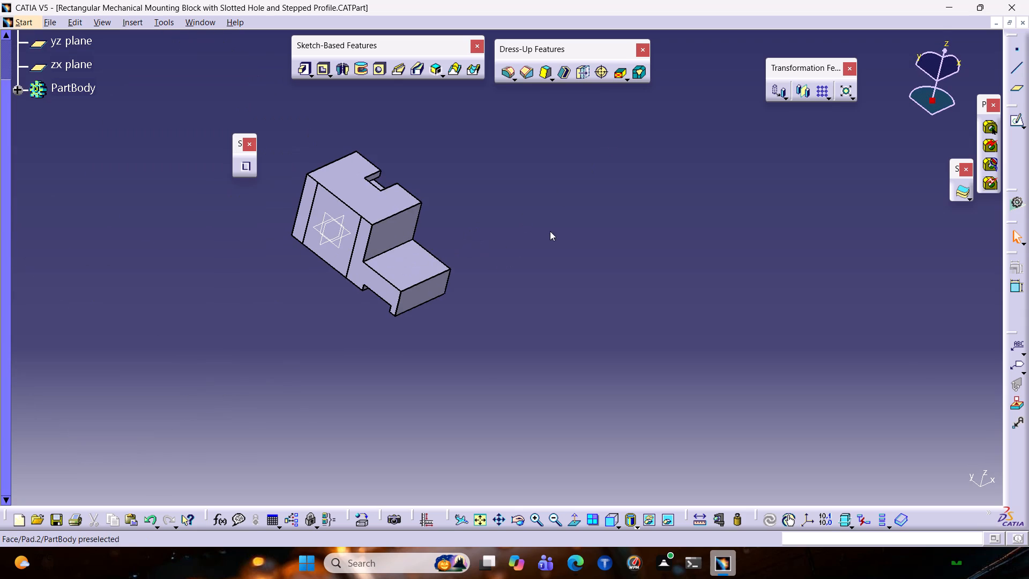
middle_drag(545, 240, 579, 211)
ctrl+middle_drag(495, 243, 550, 209)
middle_drag(507, 255, 343, 339)
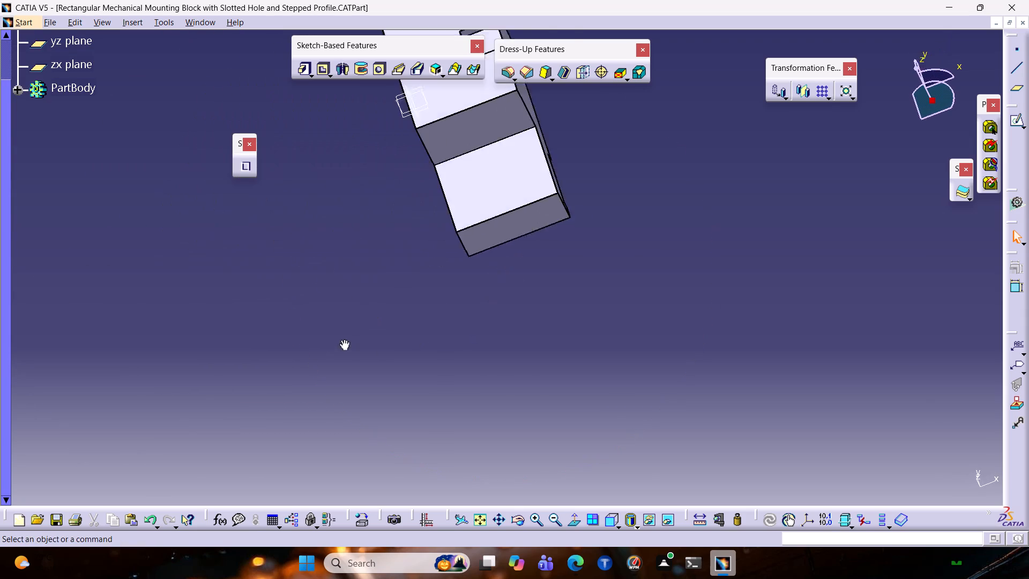
middle_drag(343, 339, 326, 322)
middle_drag(750, 195, 538, 374)
ctrl+middle_drag(534, 287, 571, 283)
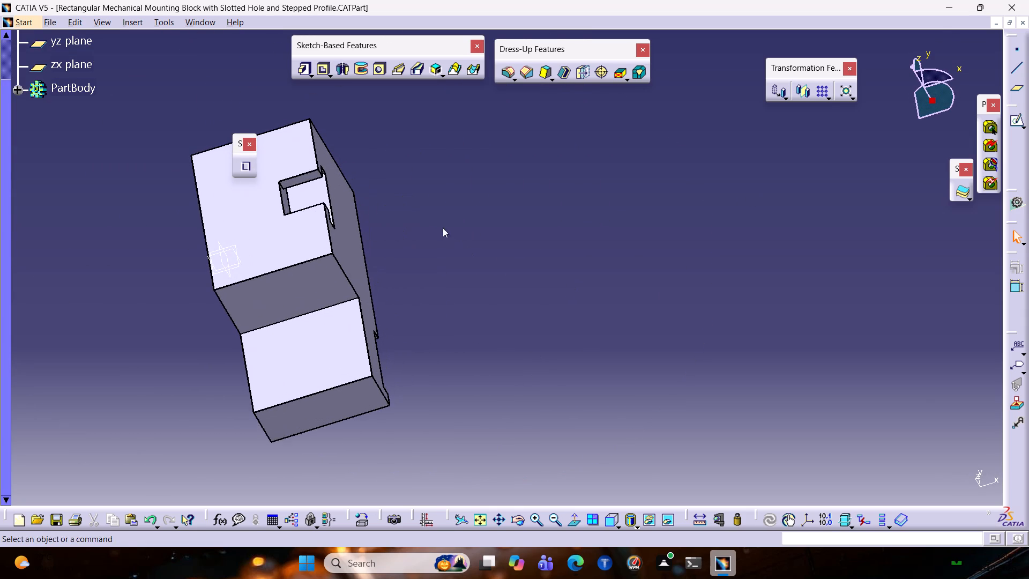
double_click(319, 187)
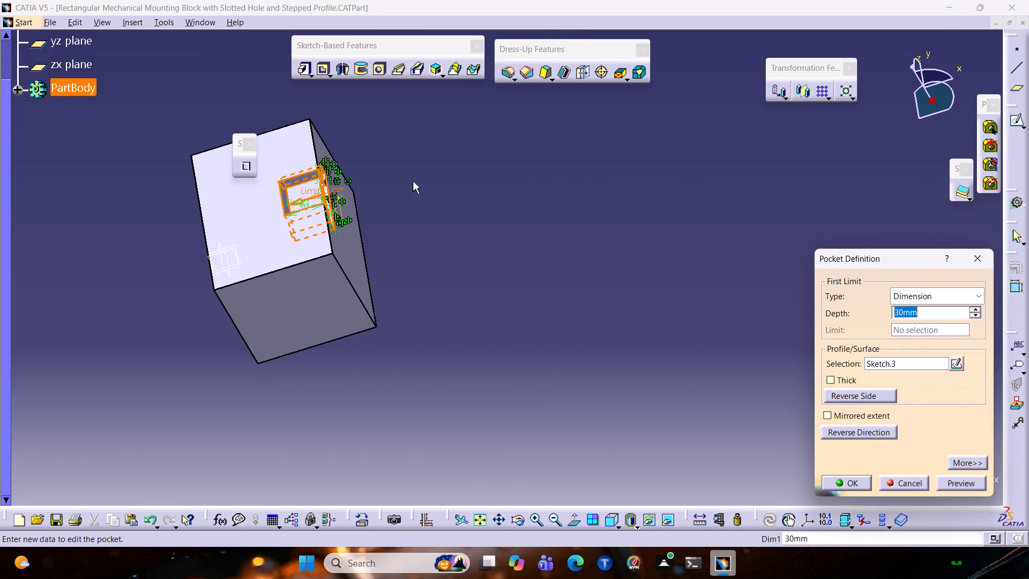
click(928, 298)
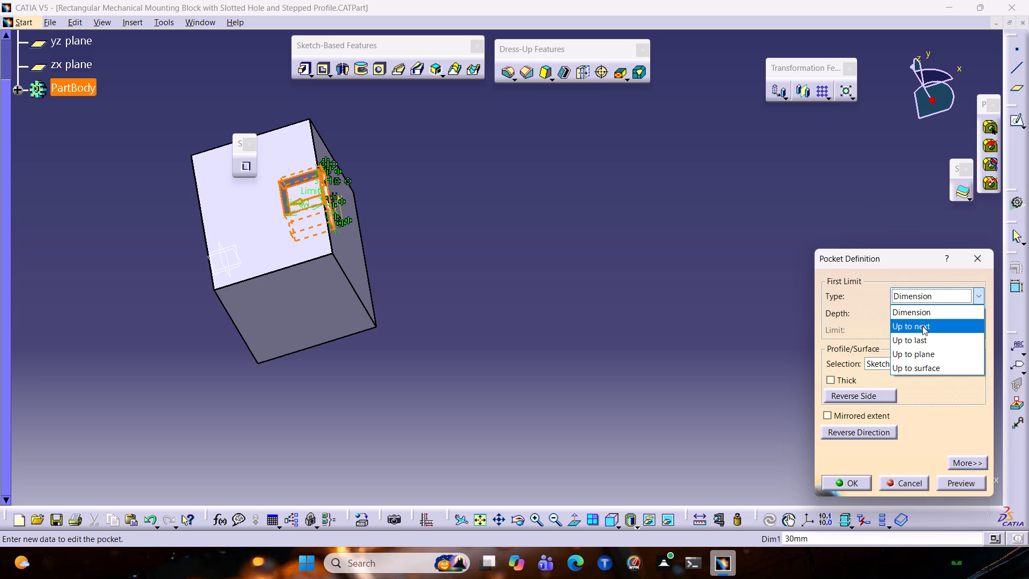
click(920, 340)
click(970, 481)
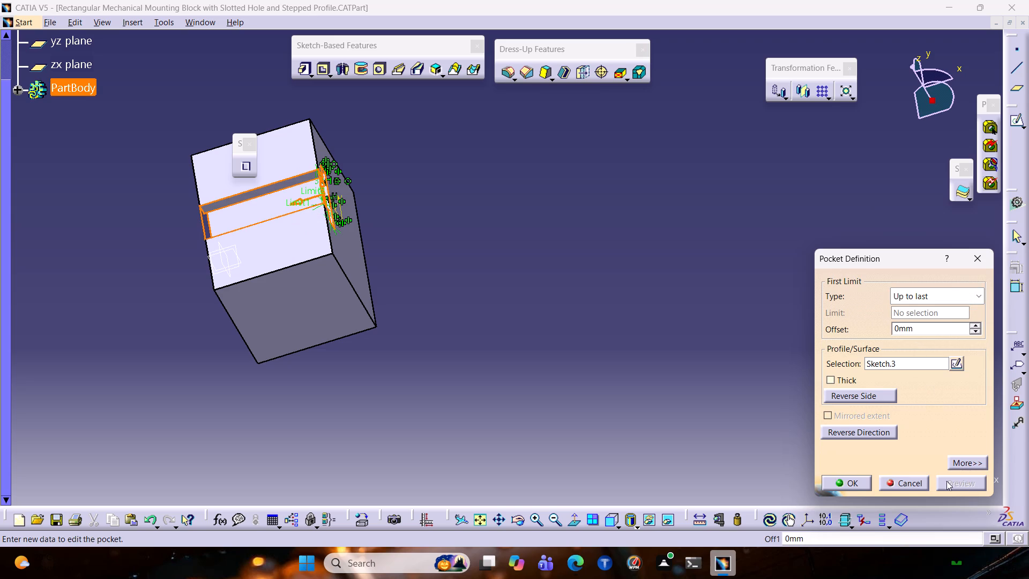
click(853, 485)
click(488, 247)
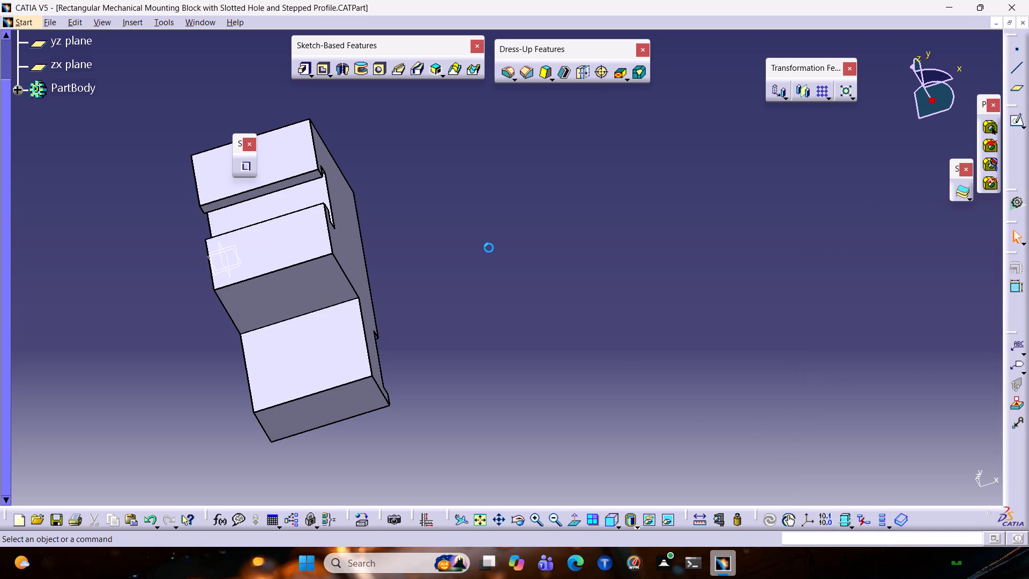
Measure the distance between the two short edges of the lower step's outer end face.
click(345, 337)
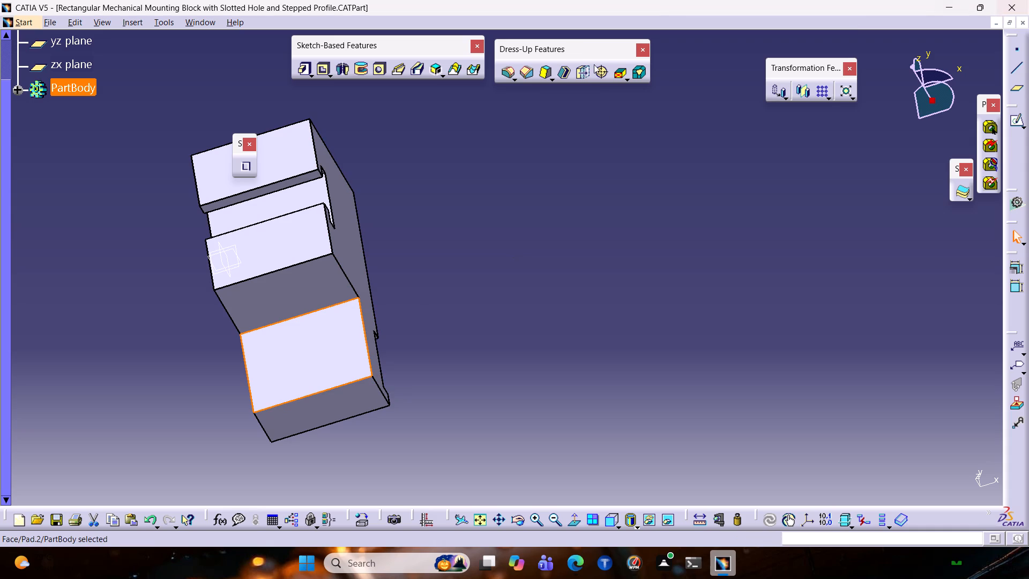
click(697, 521)
click(249, 98)
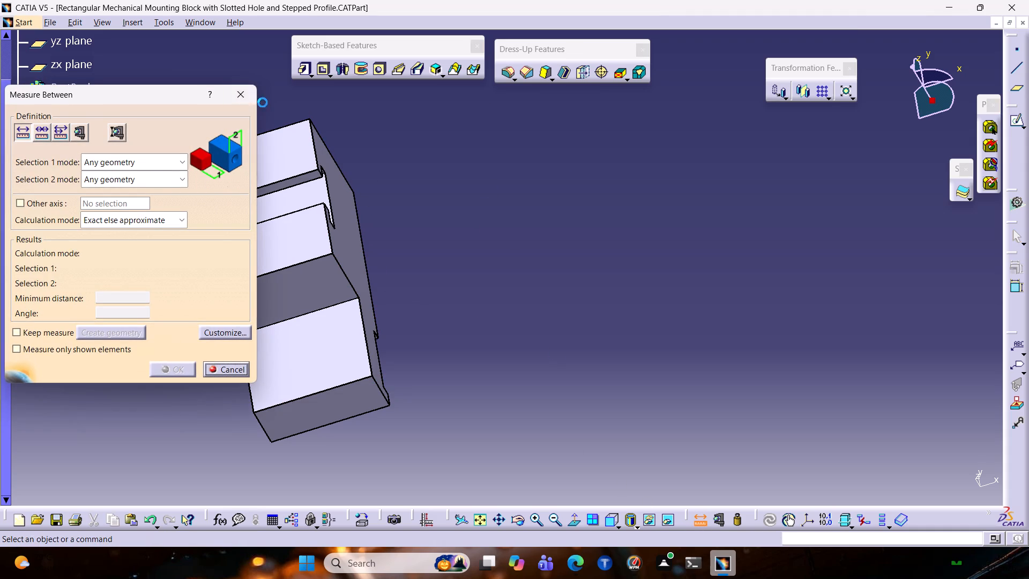
middle_drag(491, 272, 474, 296)
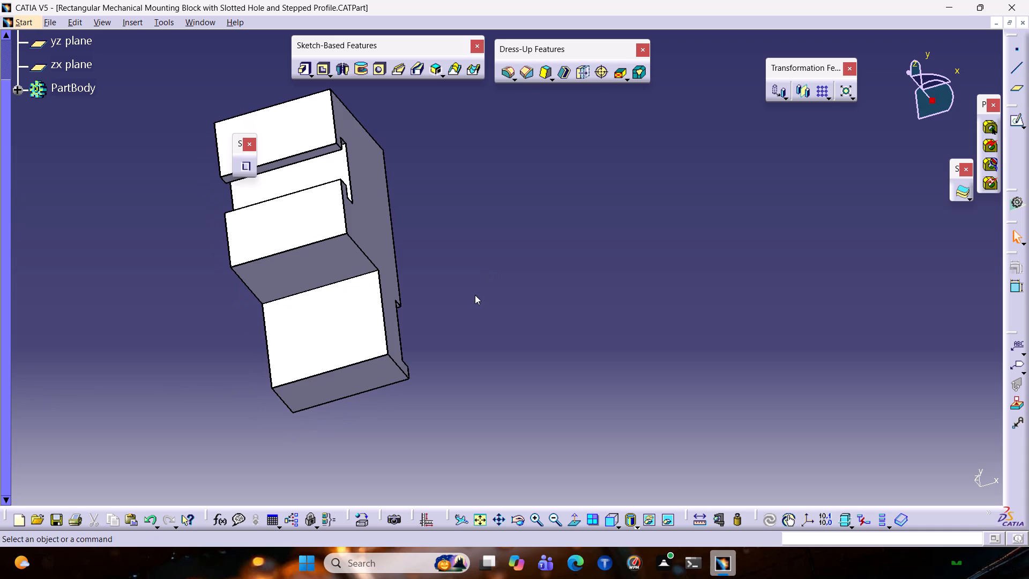
ctrl+middle_drag(493, 266, 479, 295)
ctrl+middle_drag(481, 293, 497, 258)
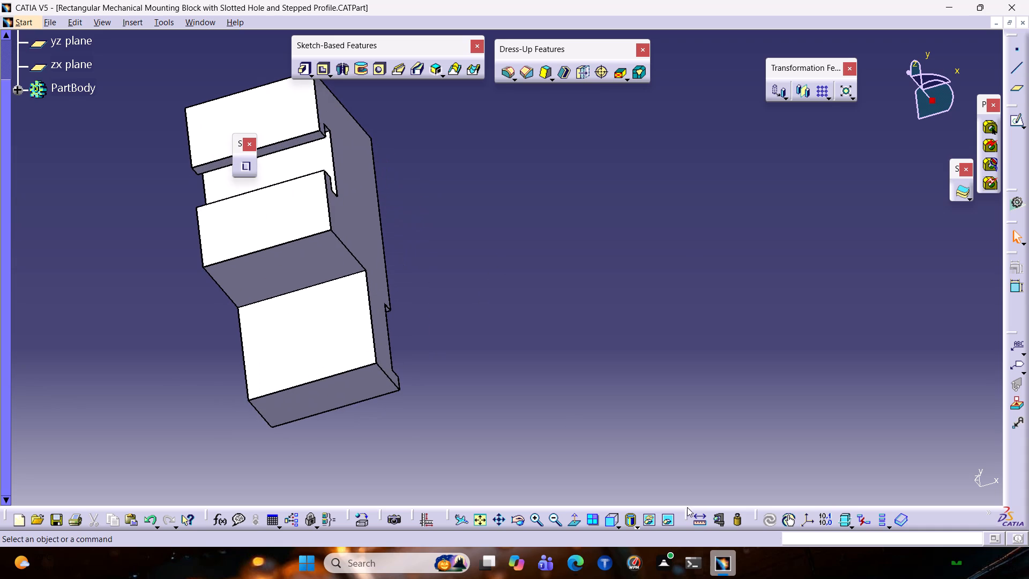
click(696, 518)
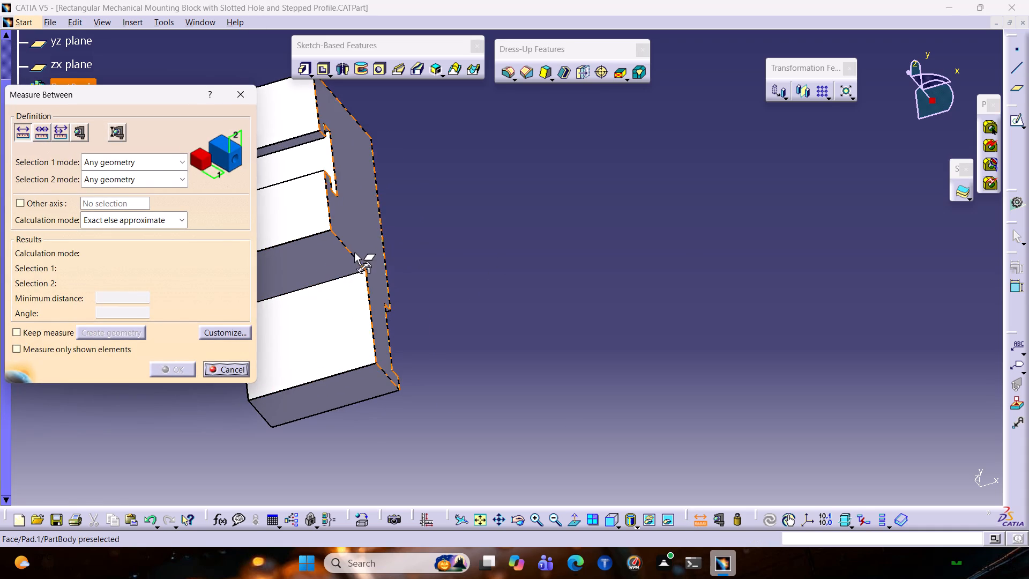
click(386, 370)
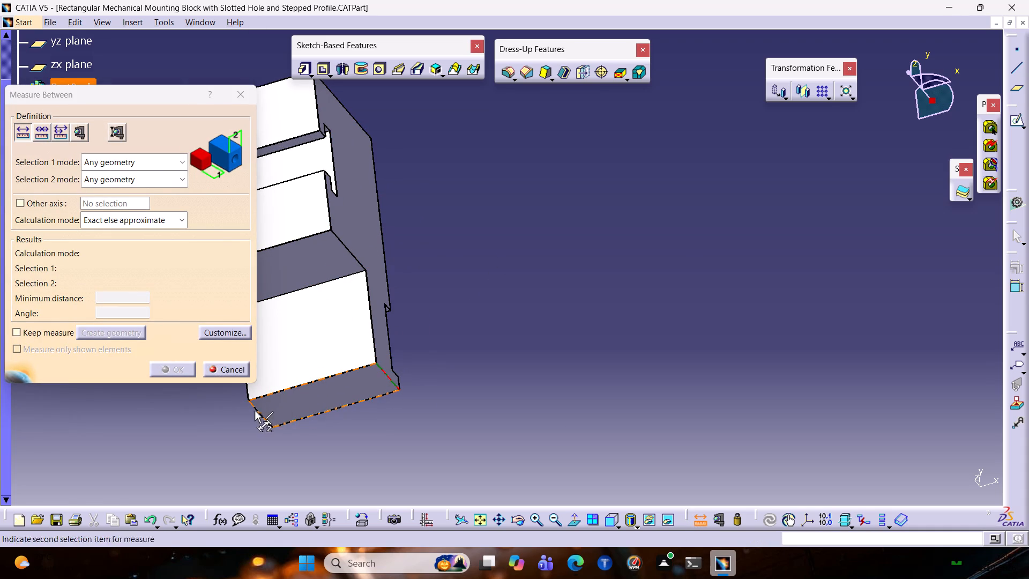
click(260, 410)
key(Escape)
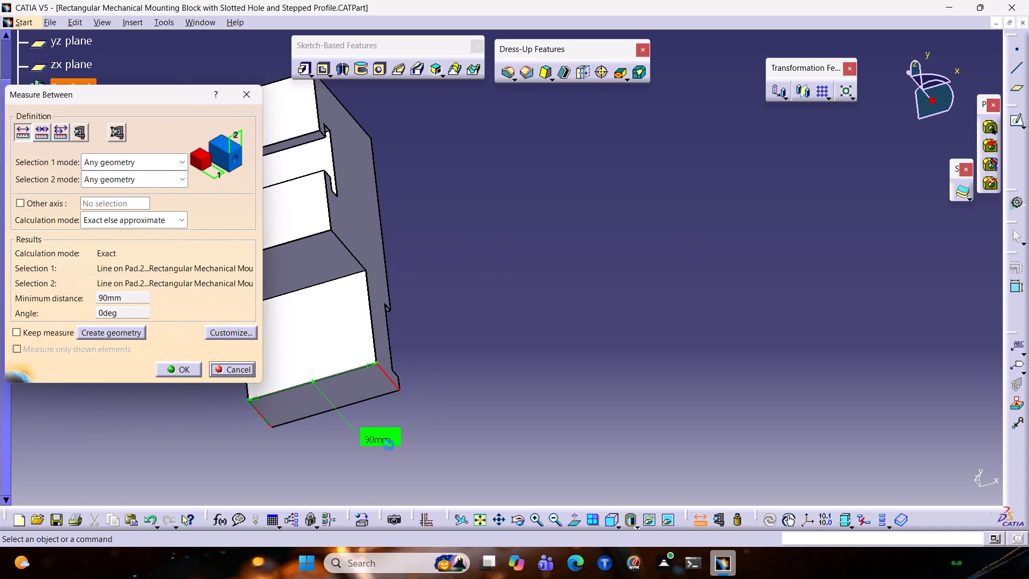
key(Escape)
Inspect the main block's pad definition and close it without changes.
double_click(352, 233)
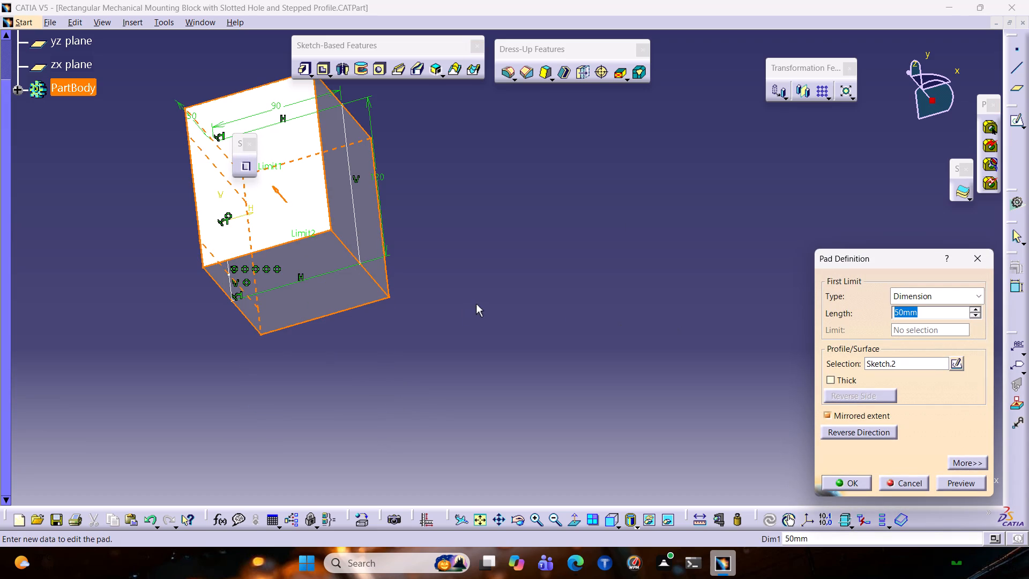
click(654, 253)
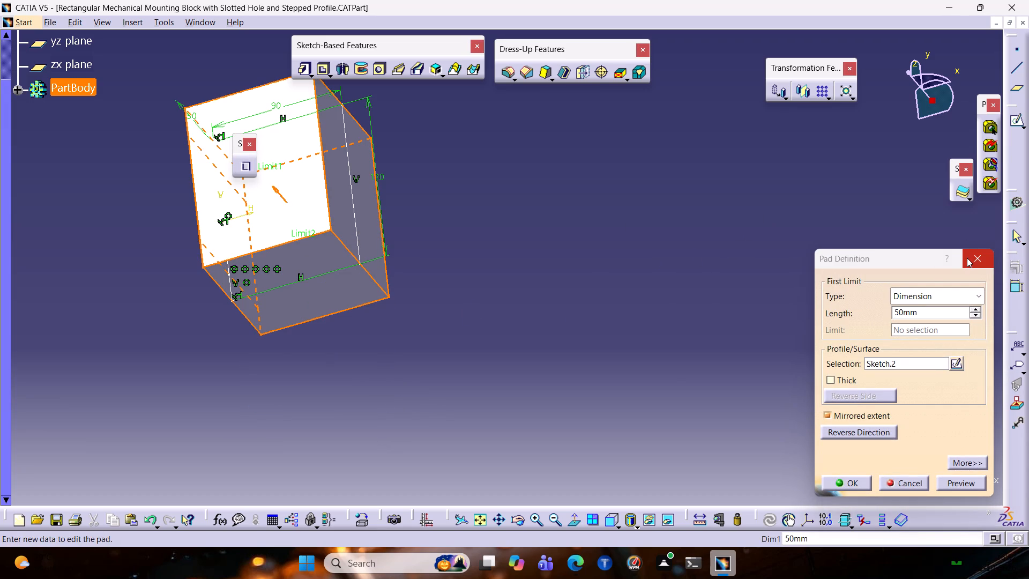
click(967, 258)
Examine the stepped block from all sides, including the underside recess, the T-slot and the plain end face.
middle_drag(553, 214, 542, 286)
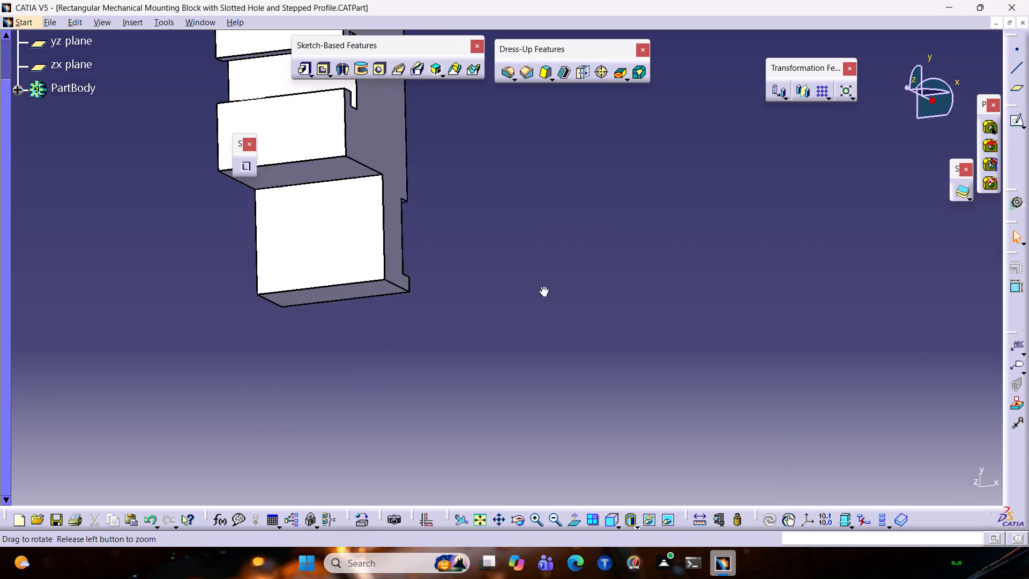
middle_drag(542, 286, 528, 310)
ctrl+middle_drag(538, 293, 405, 304)
middle_drag(487, 247, 464, 296)
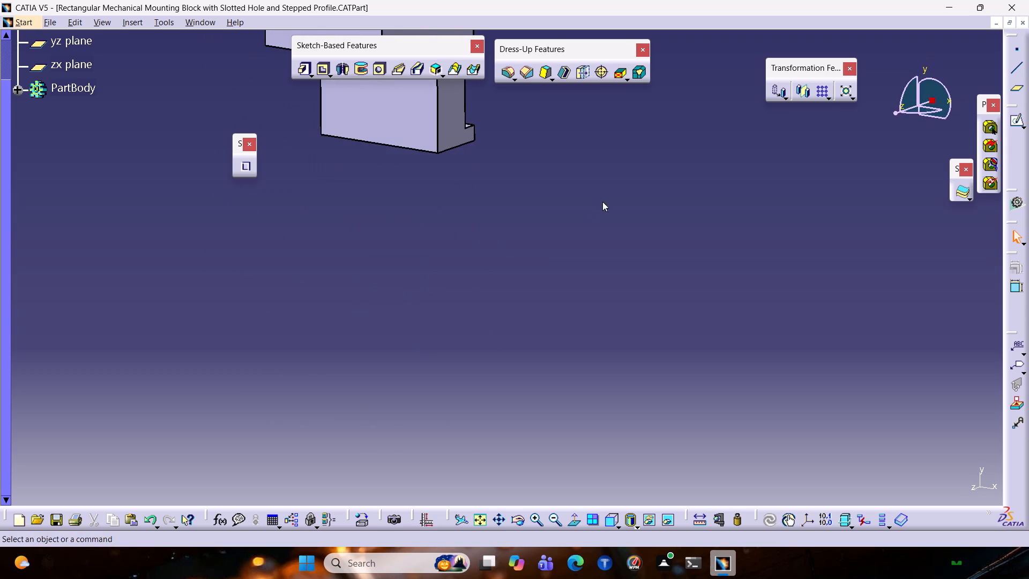
middle_drag(612, 196, 453, 248)
middle_drag(798, 172, 613, 355)
middle_drag(618, 226, 551, 281)
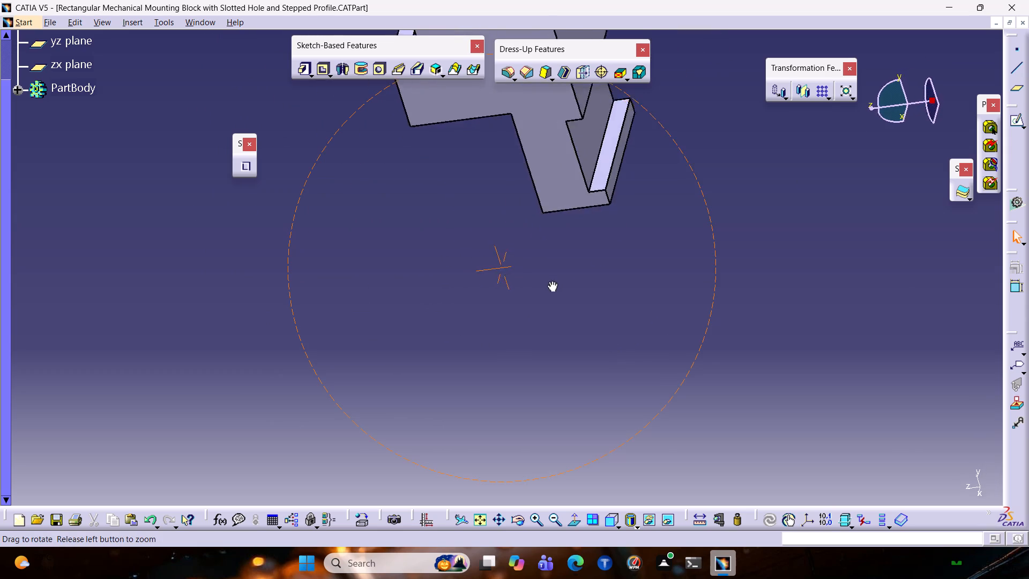
middle_drag(551, 281, 549, 251)
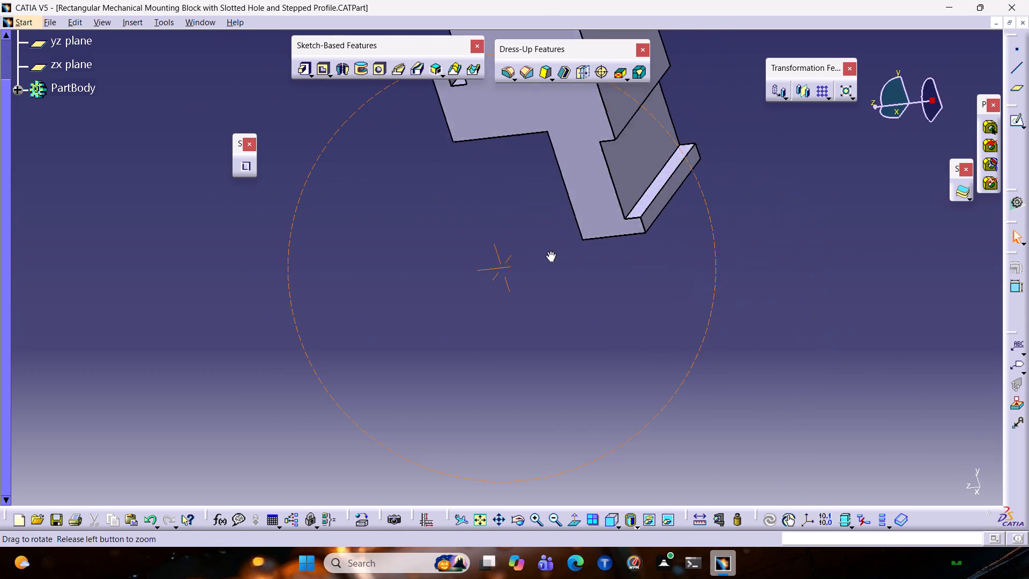
middle_drag(549, 251, 347, 99)
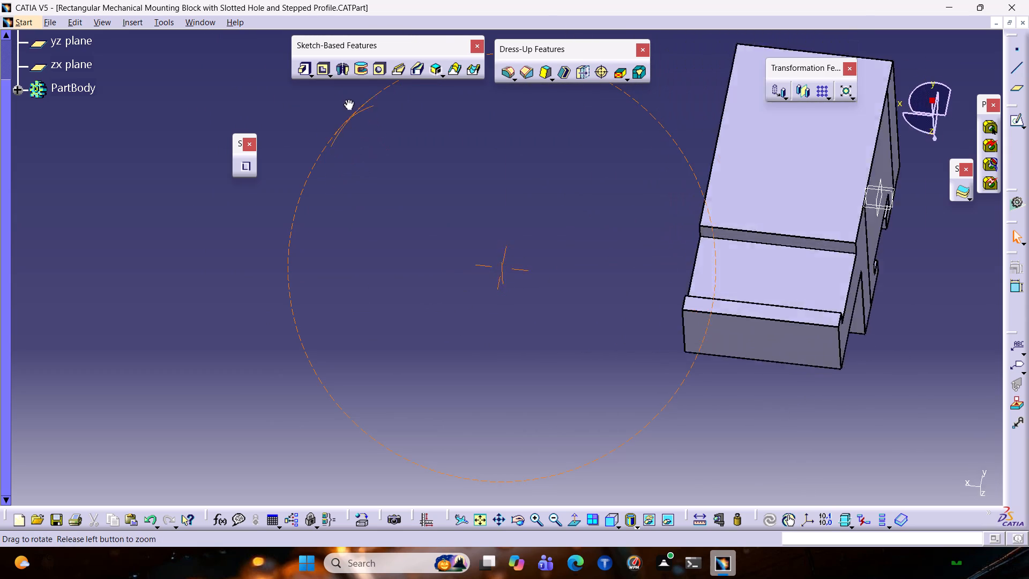
middle_drag(347, 99, 604, 401)
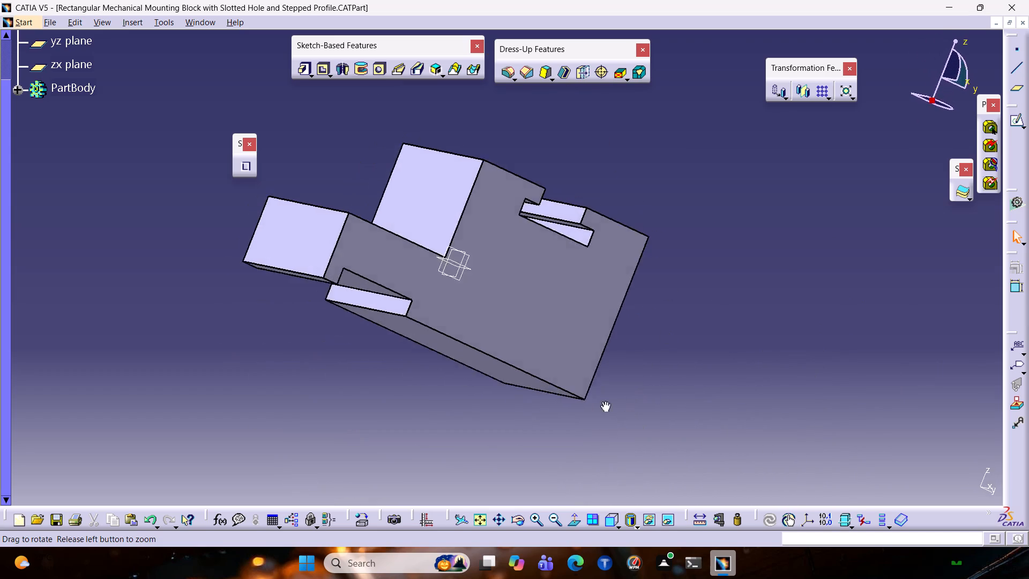
middle_drag(604, 401, 556, 436)
ctrl+middle_drag(653, 126, 595, 114)
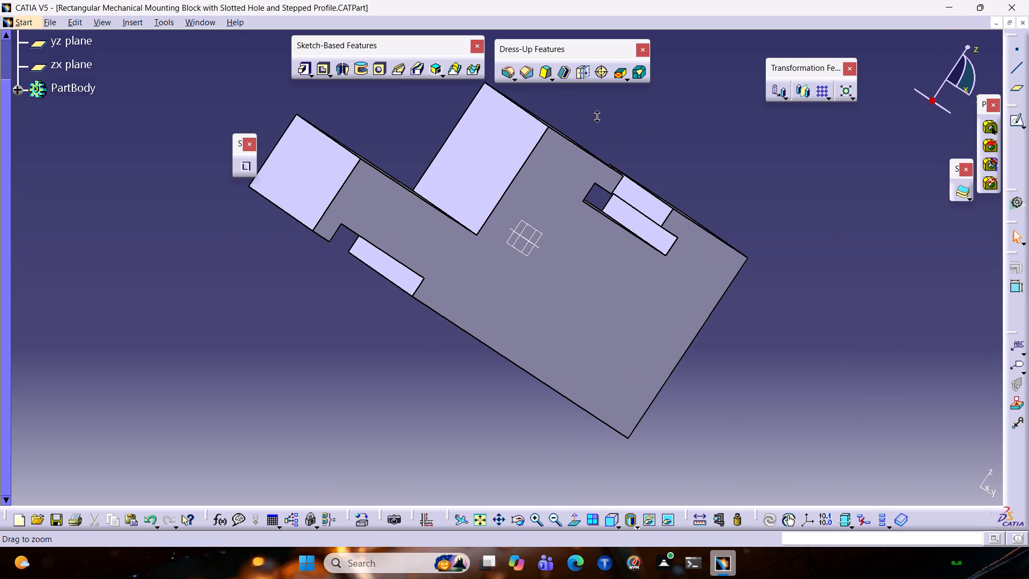
ctrl+middle_drag(595, 114, 588, 116)
middle_drag(586, 118, 446, 135)
middle_drag(876, 188, 621, 278)
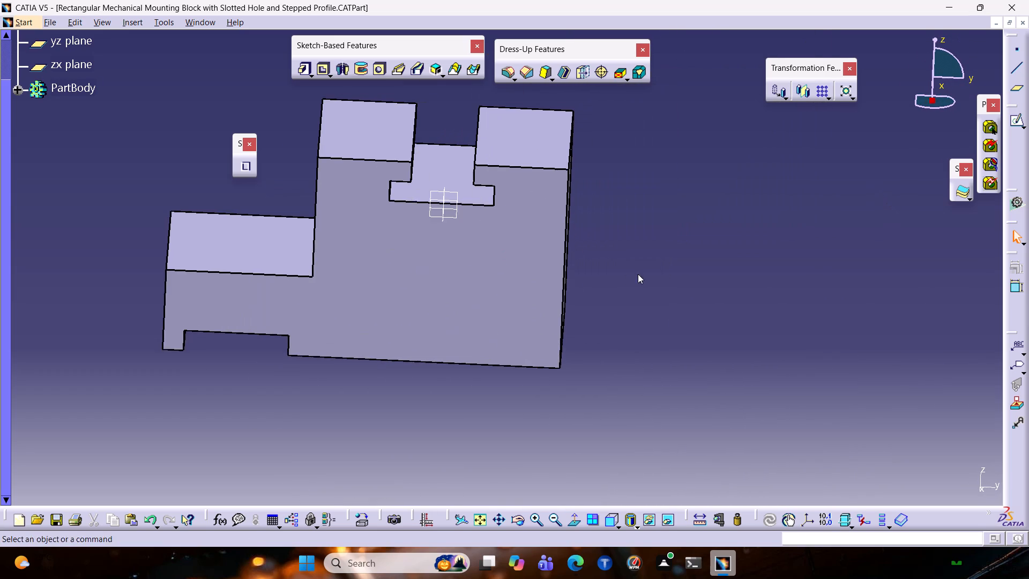
ctrl+middle_drag(638, 274, 596, 281)
middle_drag(648, 280, 511, 285)
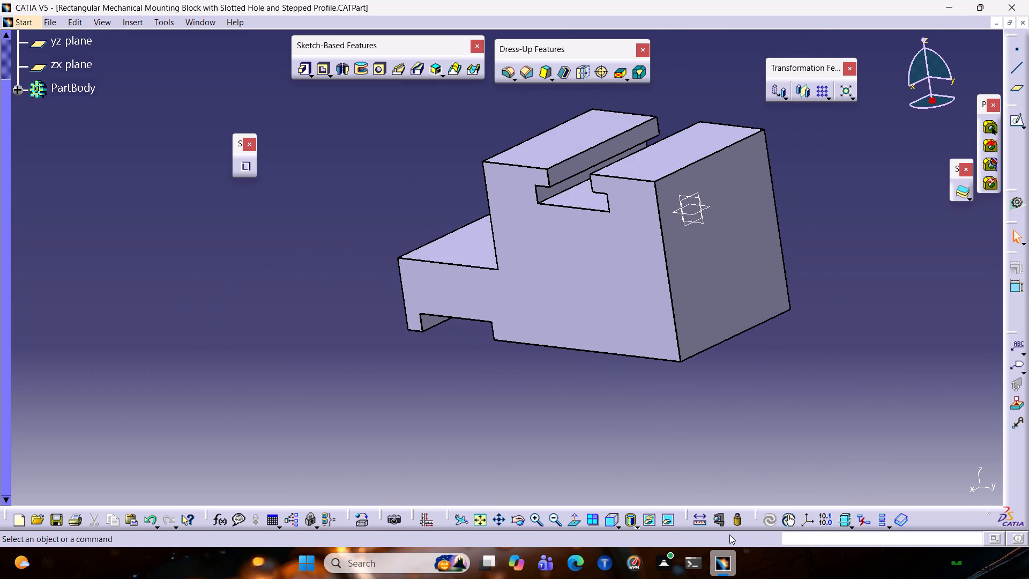
Measure the distance between the two long parallel edges of the main block's plain end face.
click(704, 525)
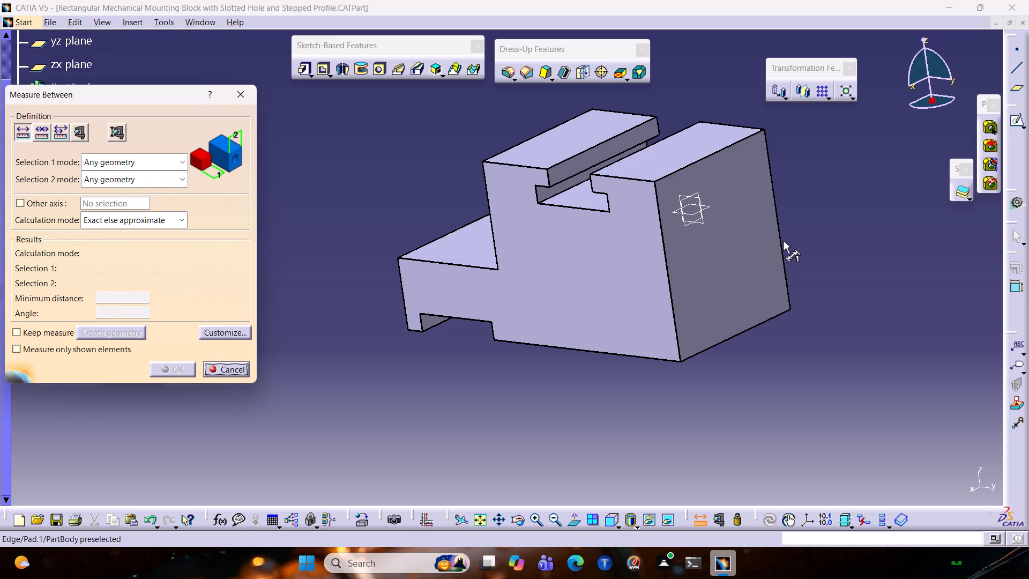
click(783, 241)
click(781, 248)
click(670, 303)
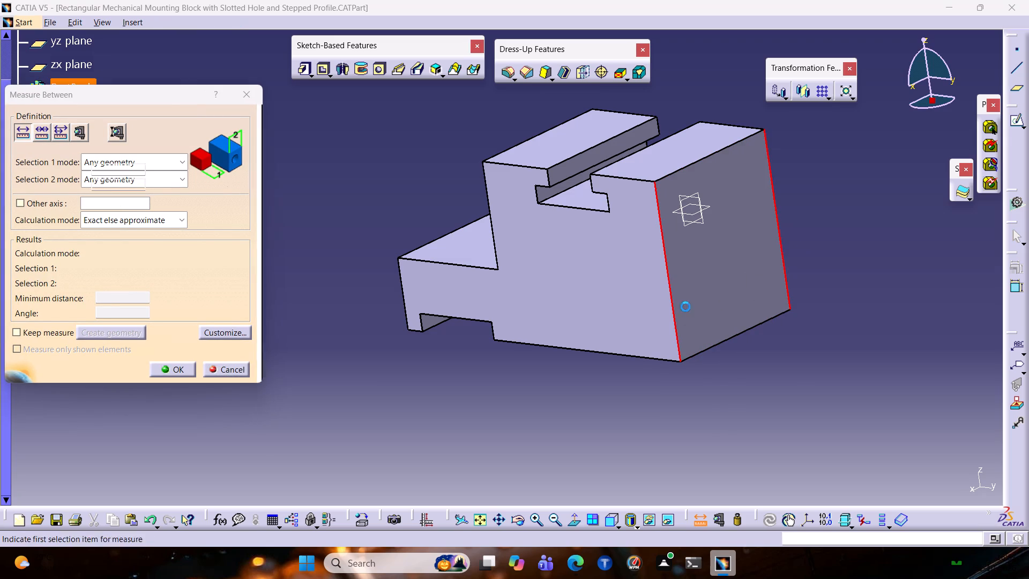
click(358, 201)
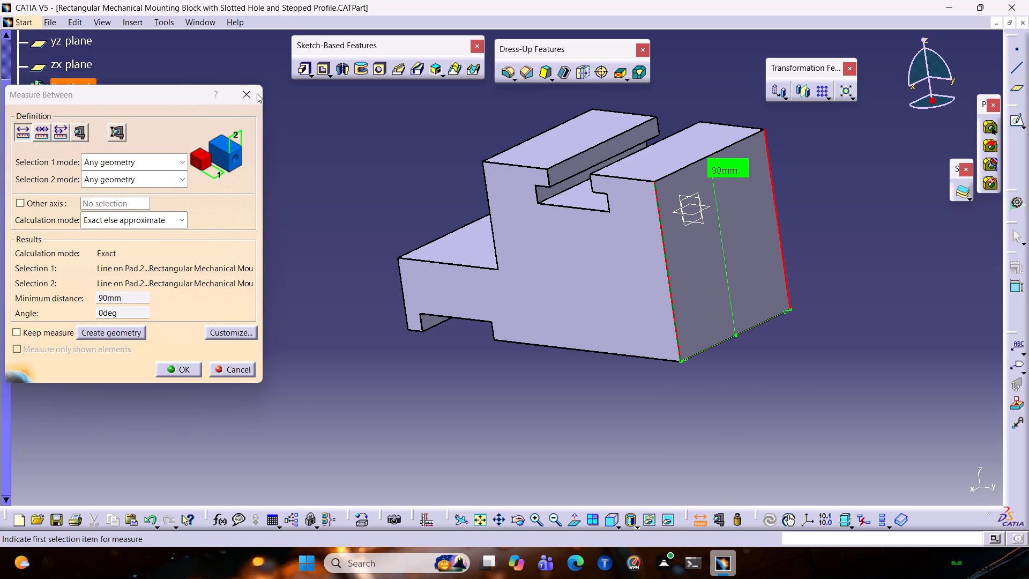
click(256, 93)
Set the main block pad's length to 120/2 (60 mm) with mirrored extent.
double_click(739, 280)
double_click(745, 280)
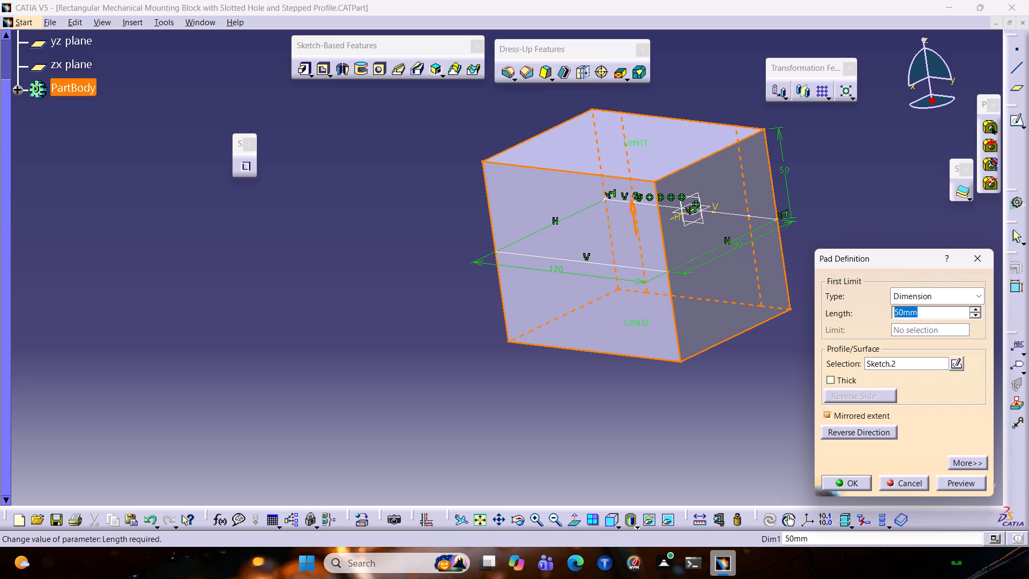
text(120/2)
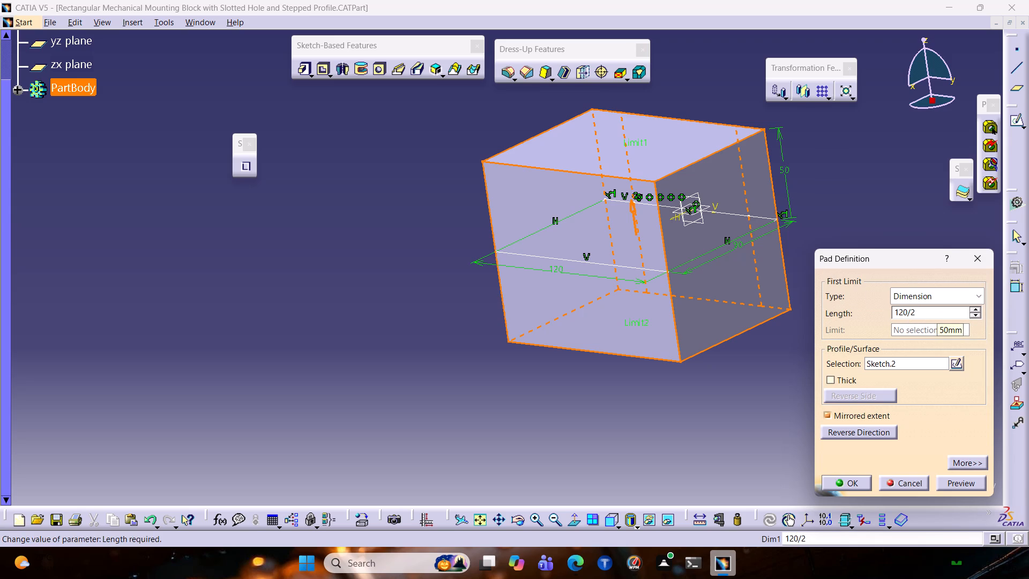
click(944, 480)
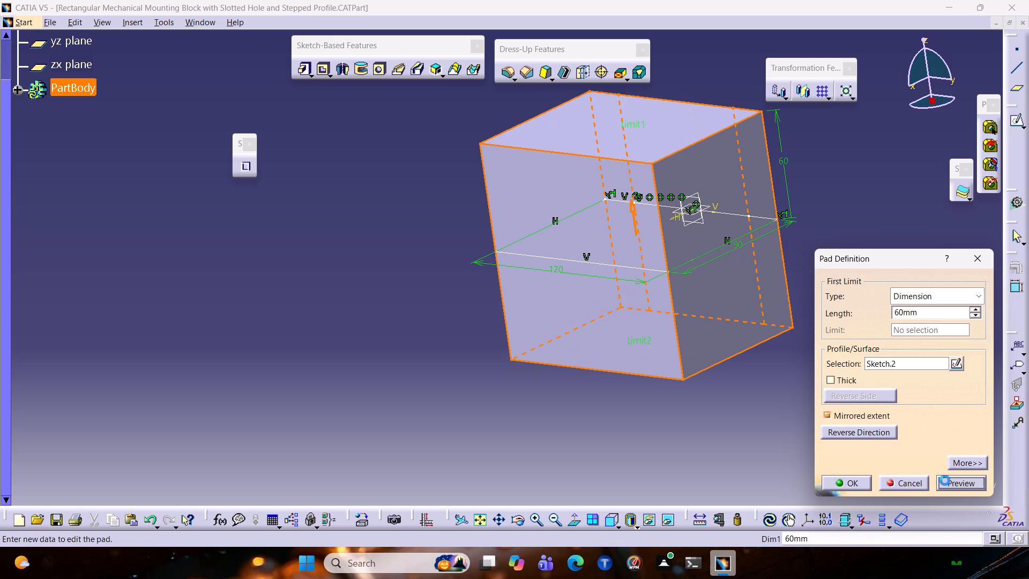
click(851, 484)
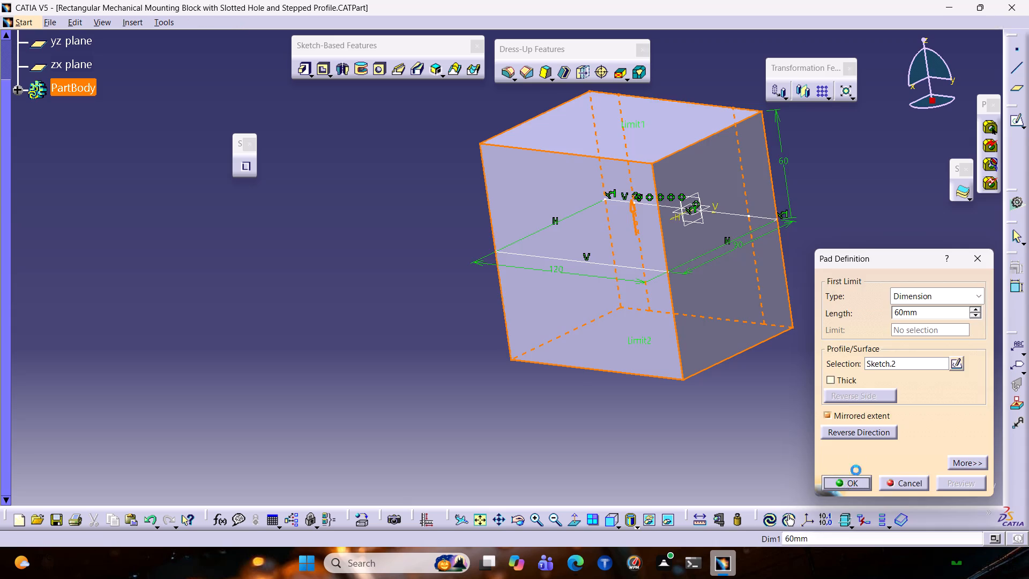
click(838, 267)
Measure the distance between the two long parallel edges of the resized main block's plain end face.
click(703, 525)
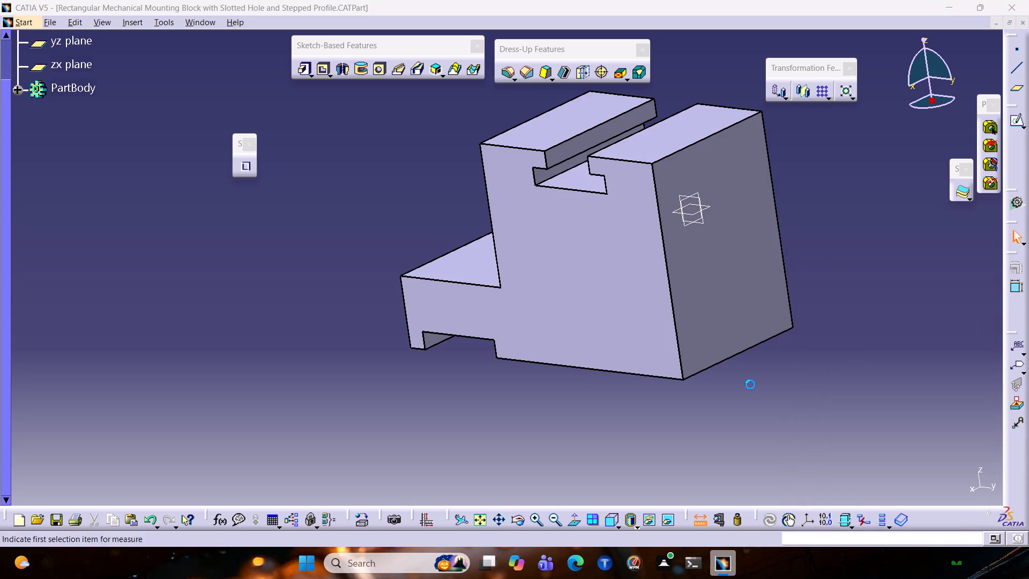
click(784, 255)
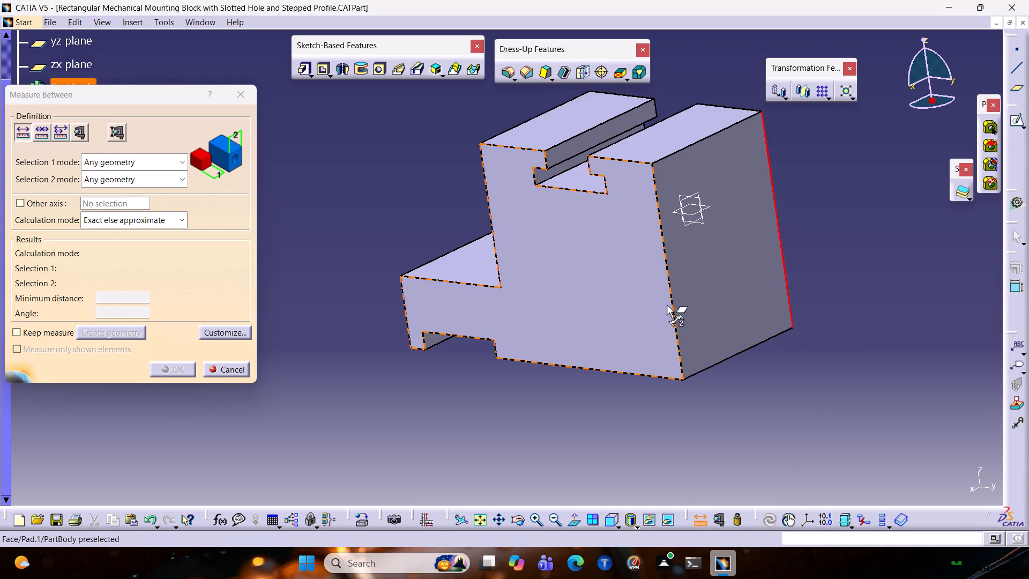
click(674, 305)
key(Escape)
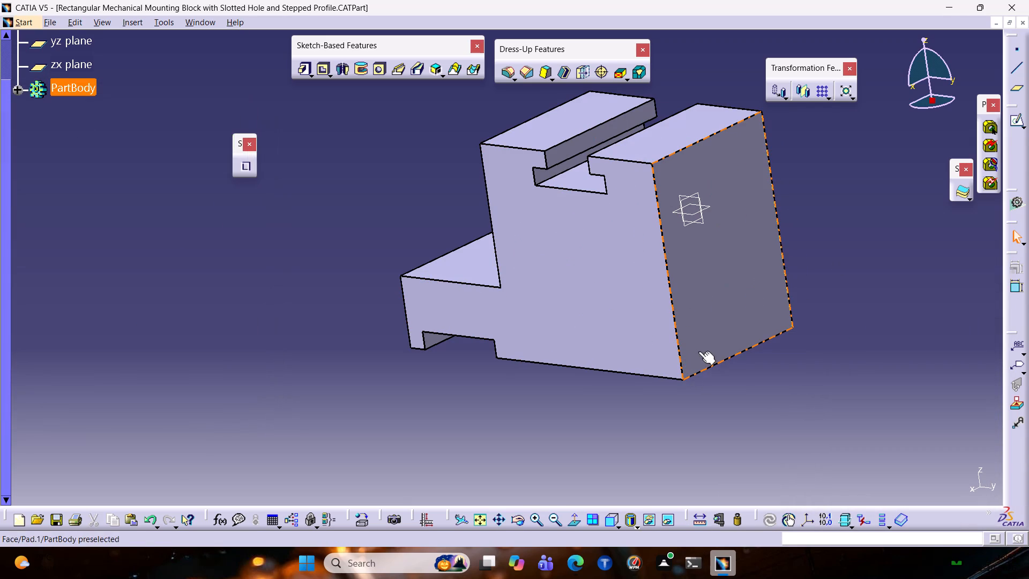
Open the main block pad's profile sketch, Sketch.2, for editing.
key(Escape)
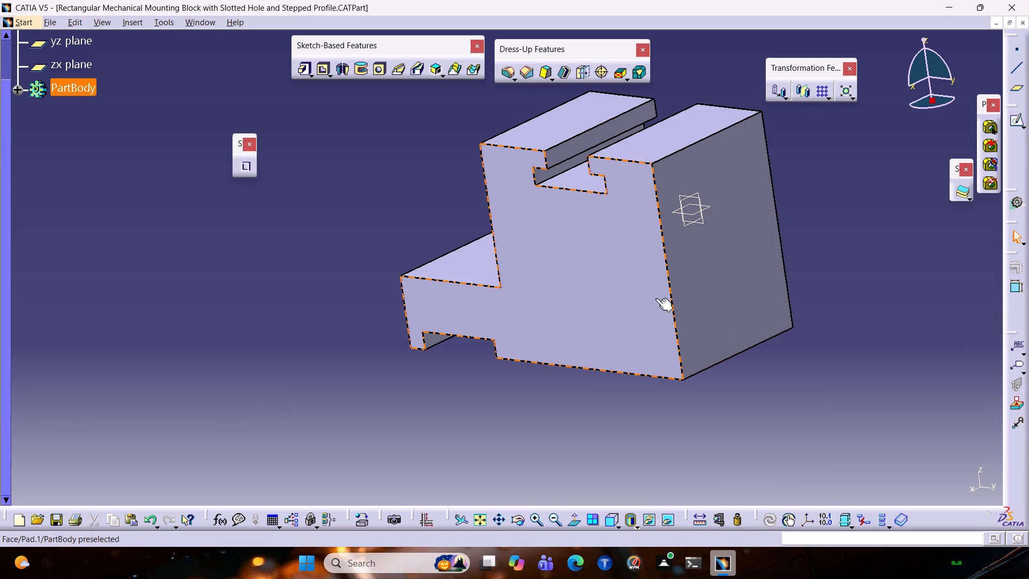
click(18, 91)
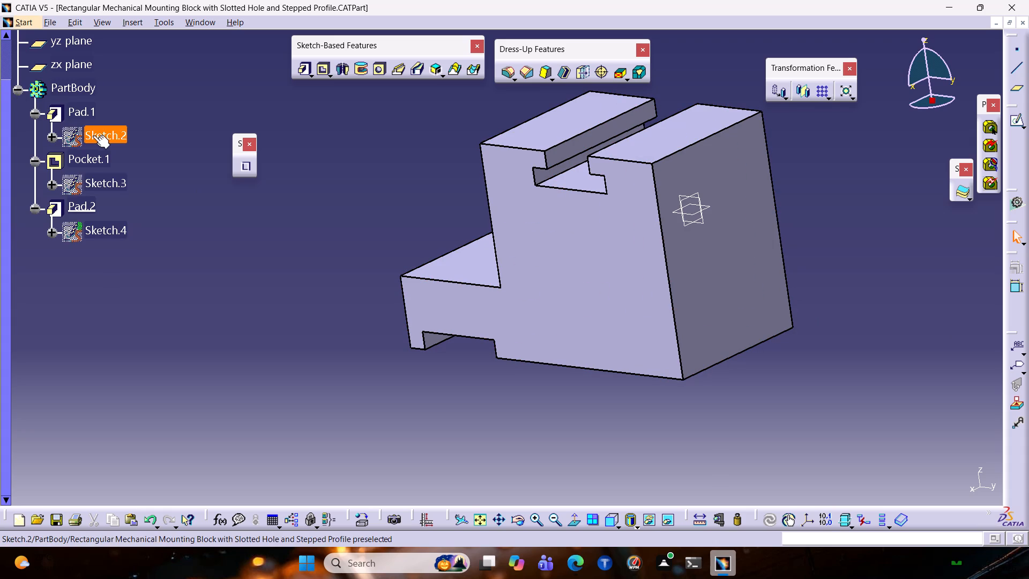
double_click(93, 135)
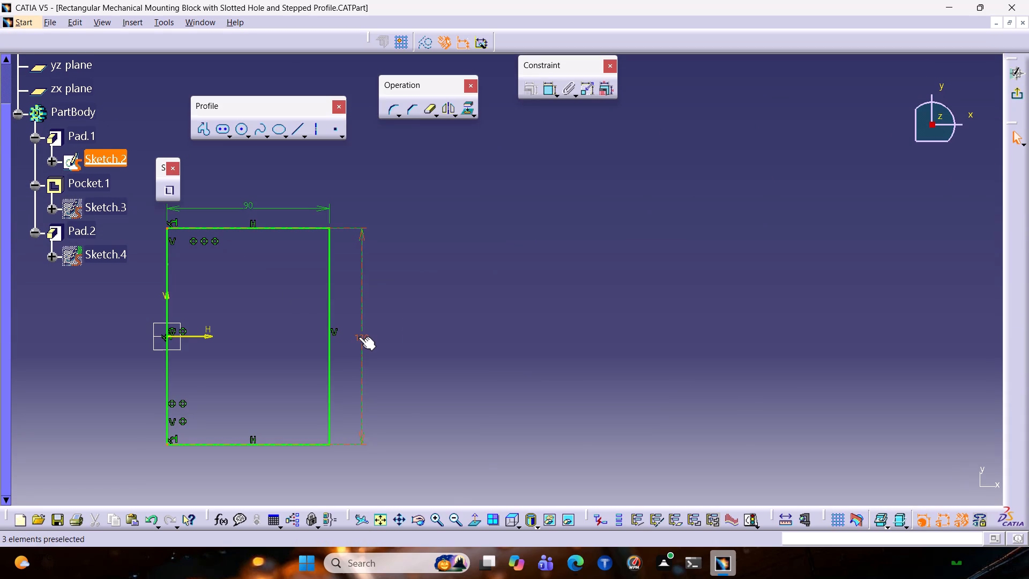
Open the reference part ortho 38, examine the dimensions of its main profile sketch, and close that part.
click(997, 24)
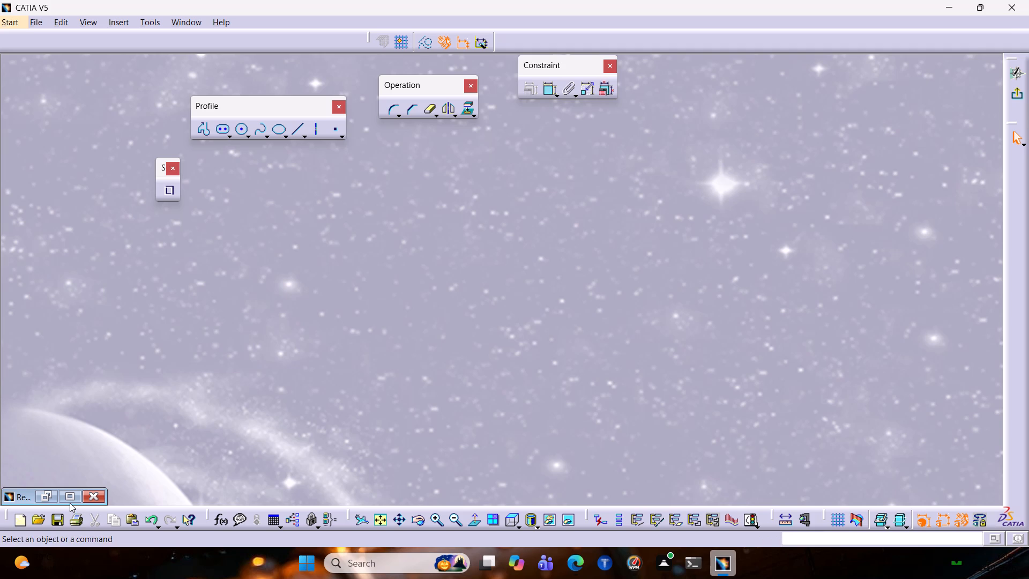
click(32, 20)
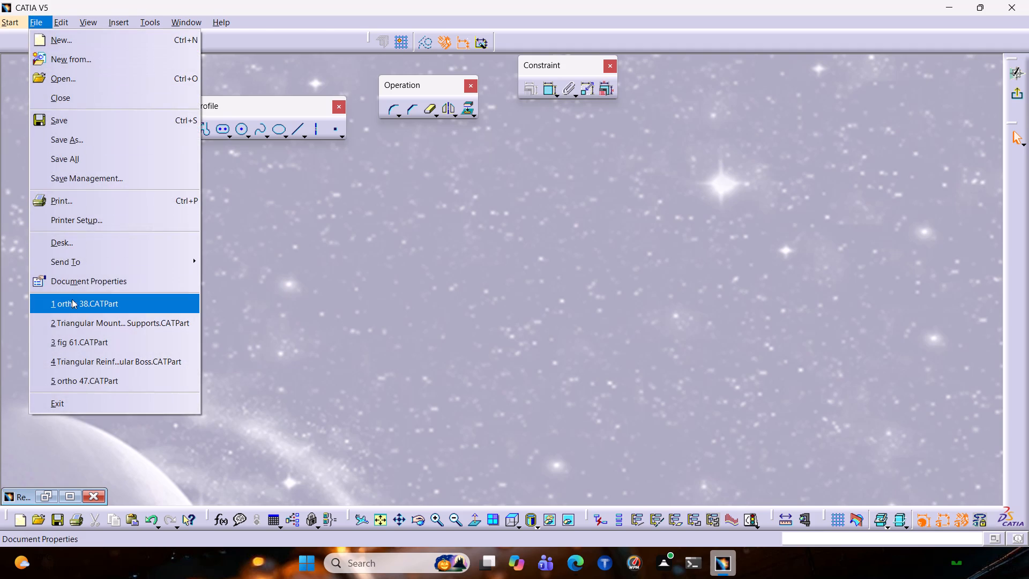
click(72, 309)
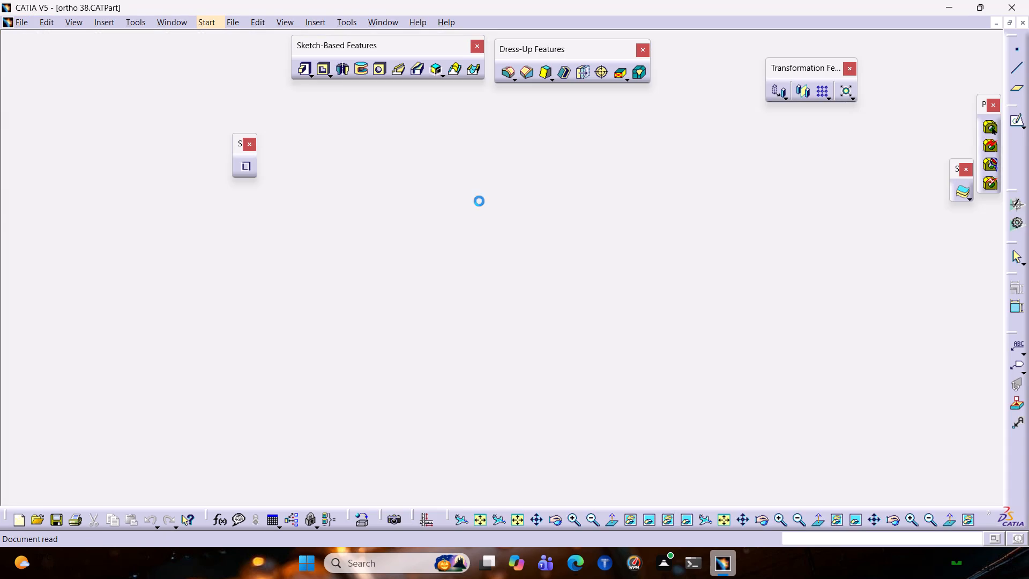
click(10, 135)
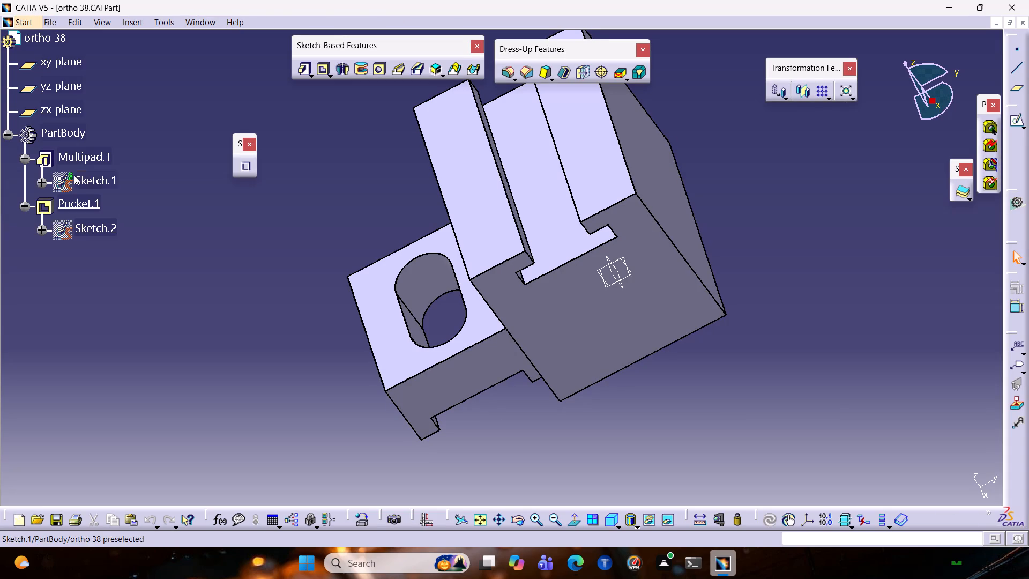
double_click(93, 179)
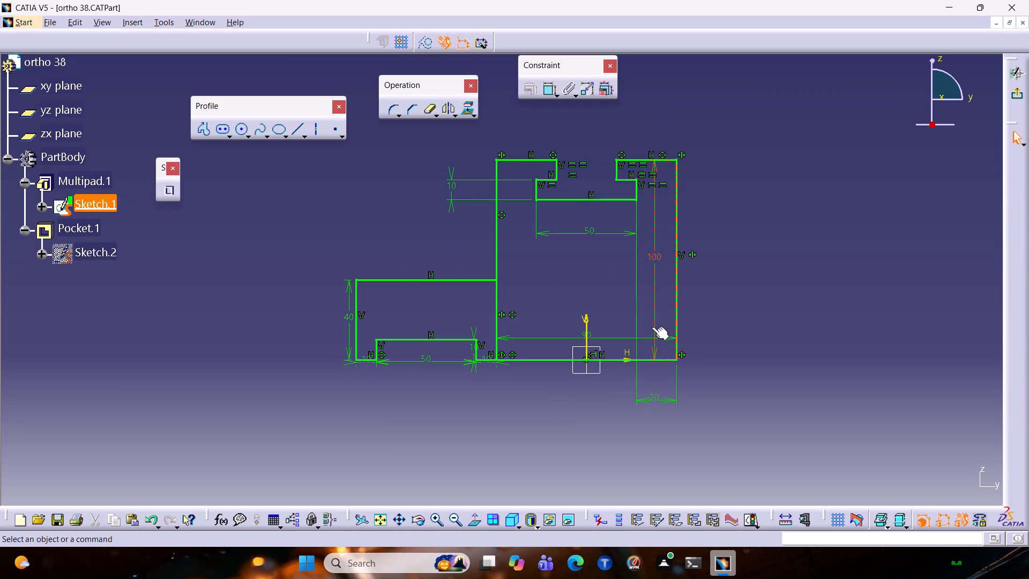
drag(652, 326, 711, 323)
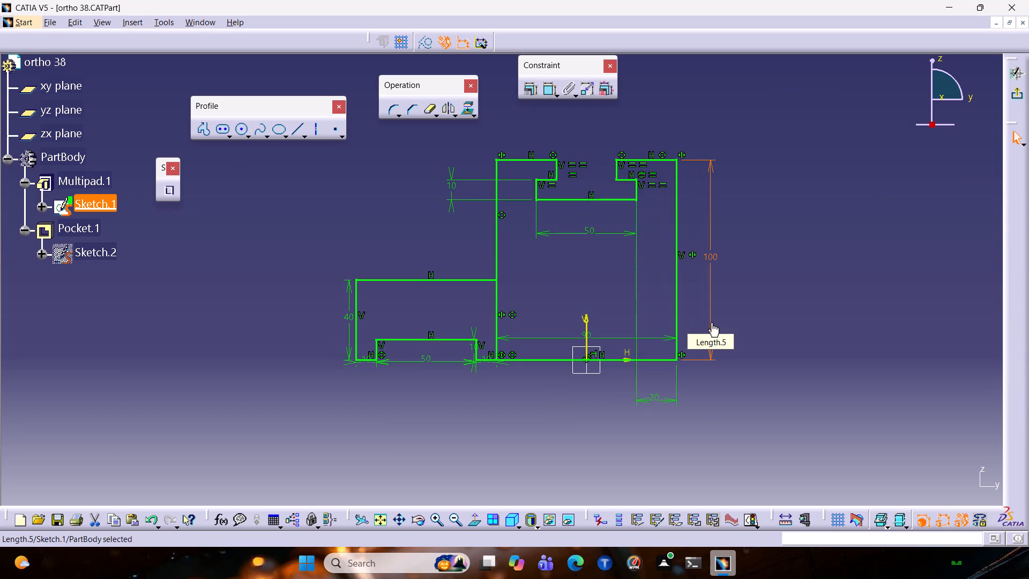
click(1020, 29)
click(1025, 27)
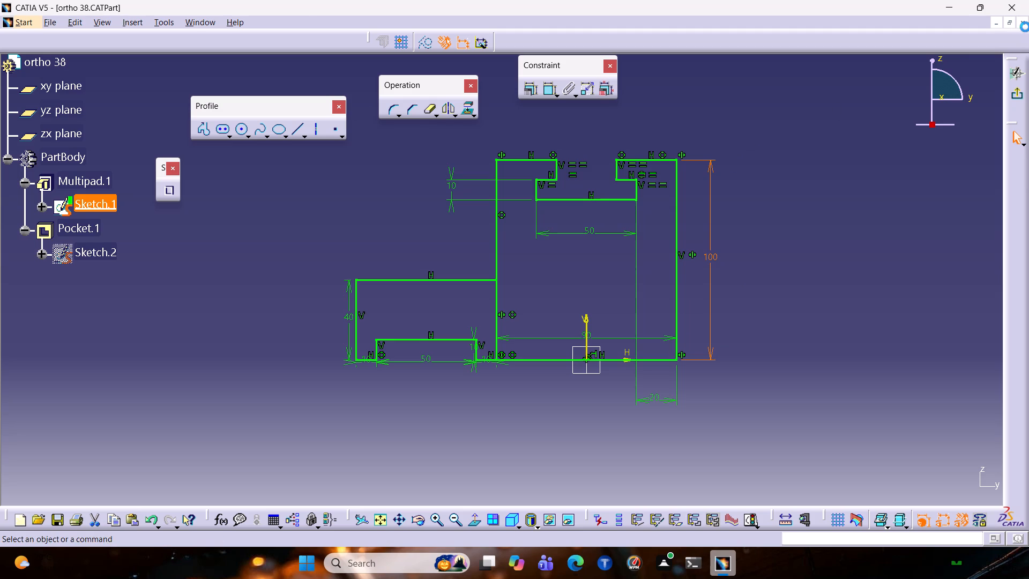
click(652, 221)
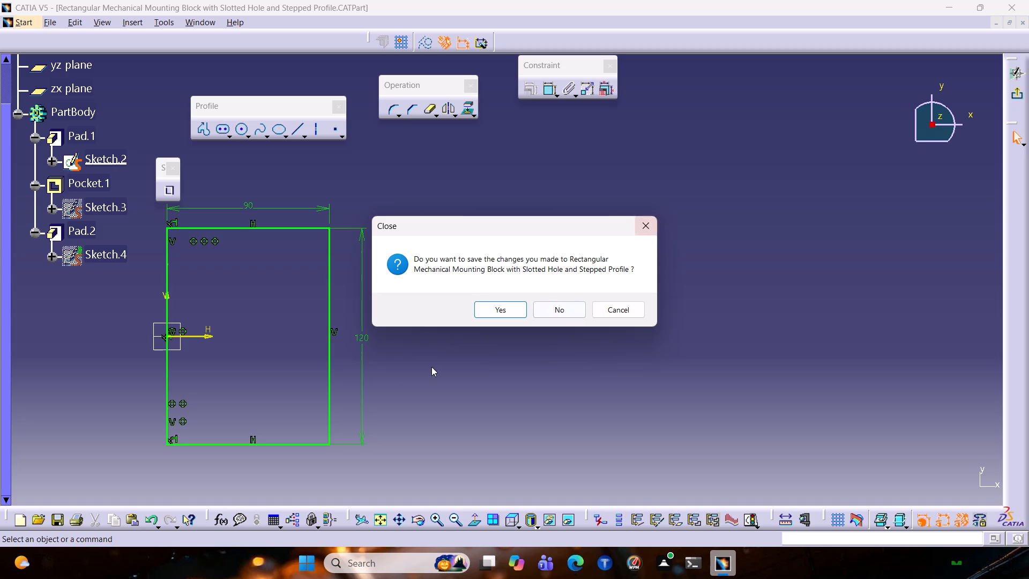
click(392, 393)
click(638, 230)
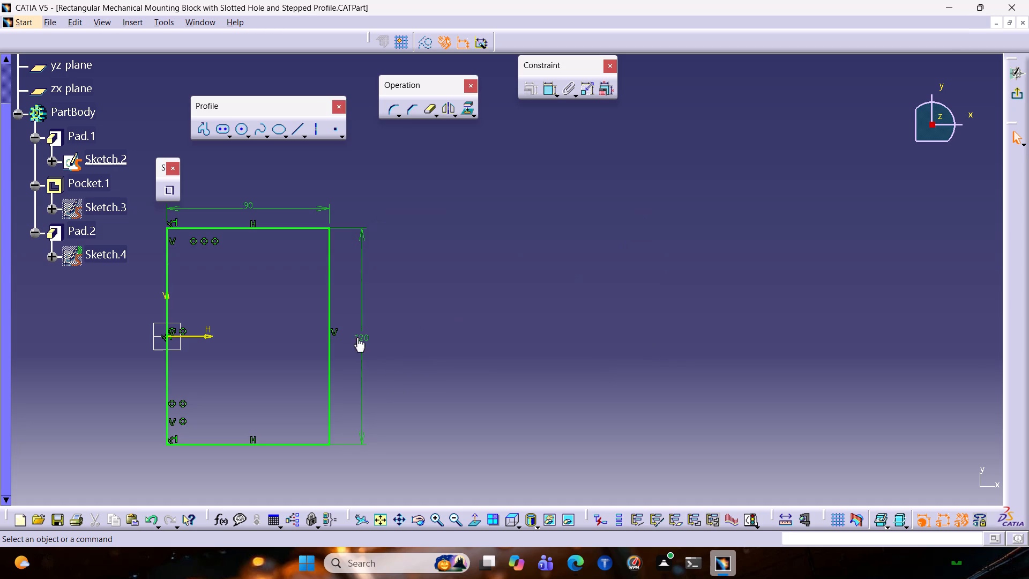
Set the vertical dimension of the main block's rectangular profile to 100 mm and exit the sketch.
double_click(366, 342)
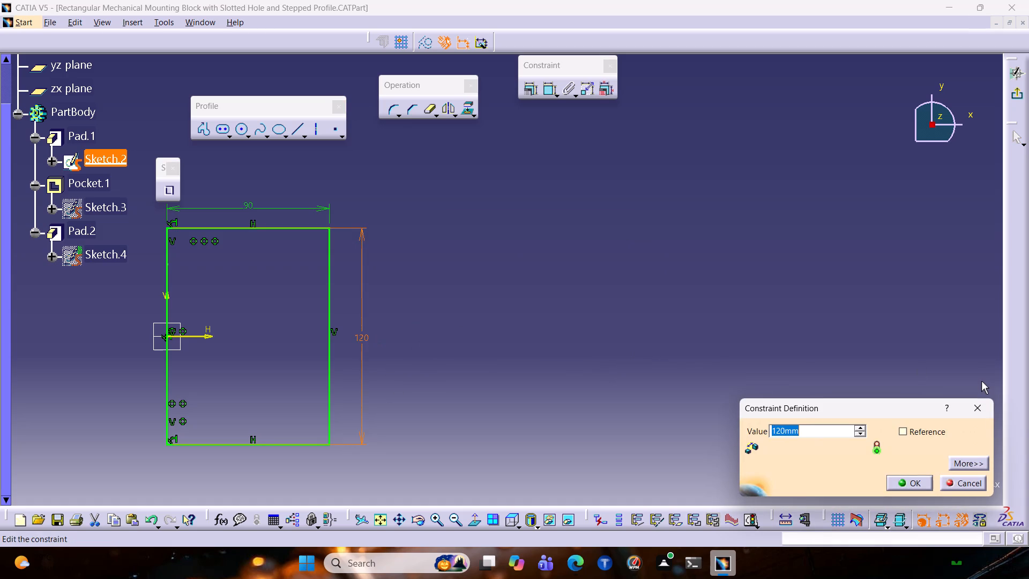
key(1)
text(00)
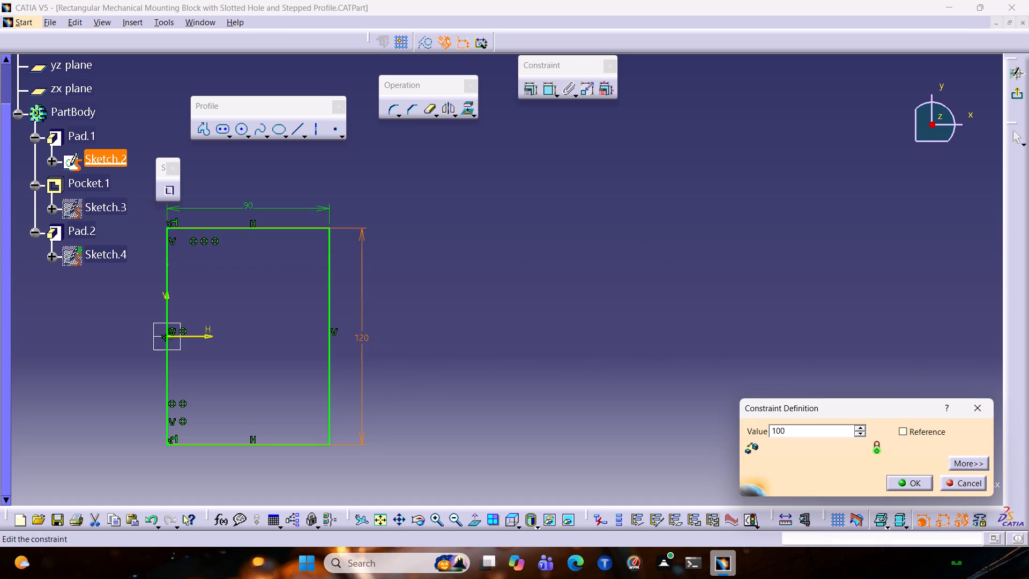
key(Return)
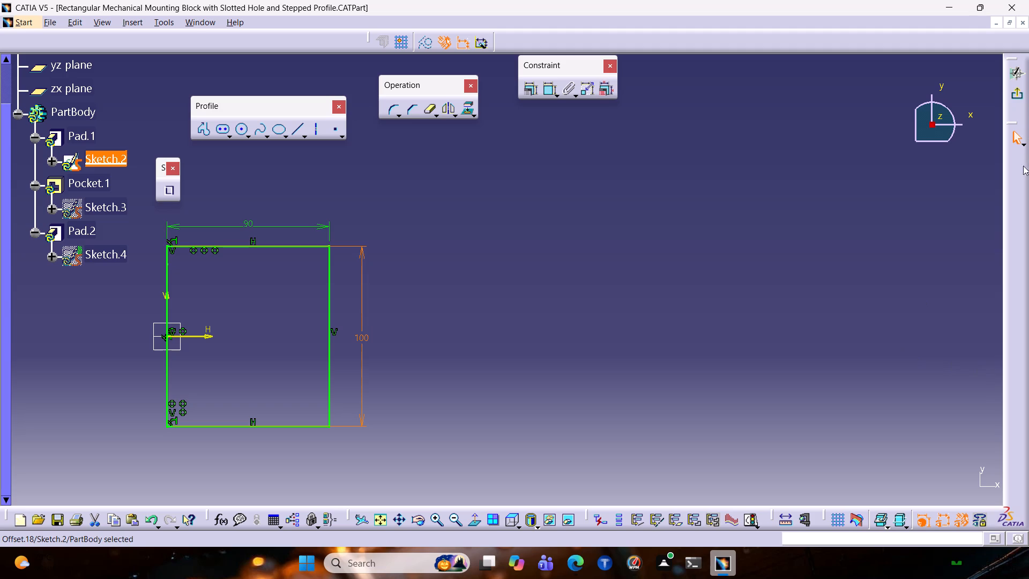
click(1017, 95)
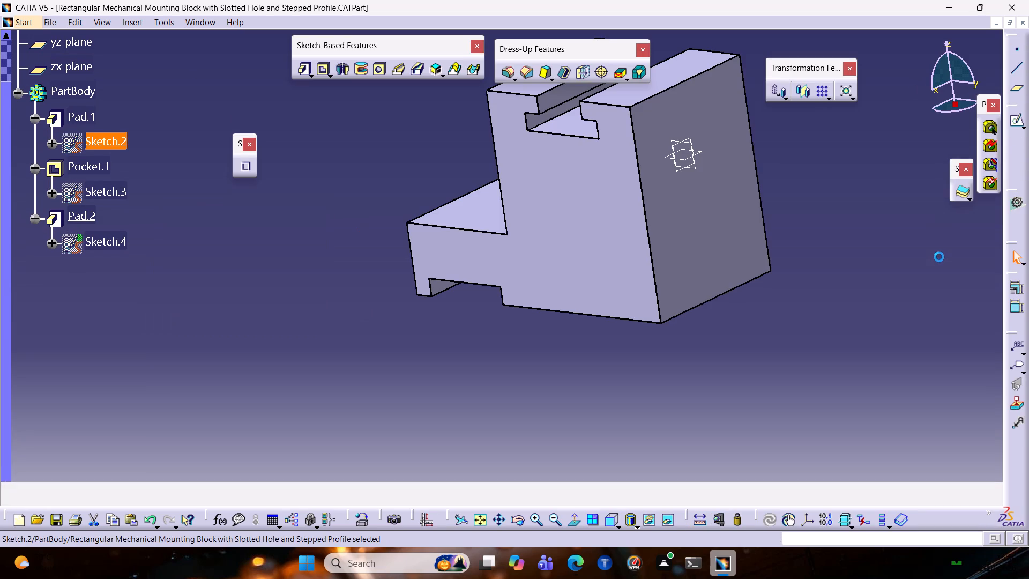
Measure the distance between the two long parallel edges of the main block's plain end face.
middle_drag(766, 198, 629, 309)
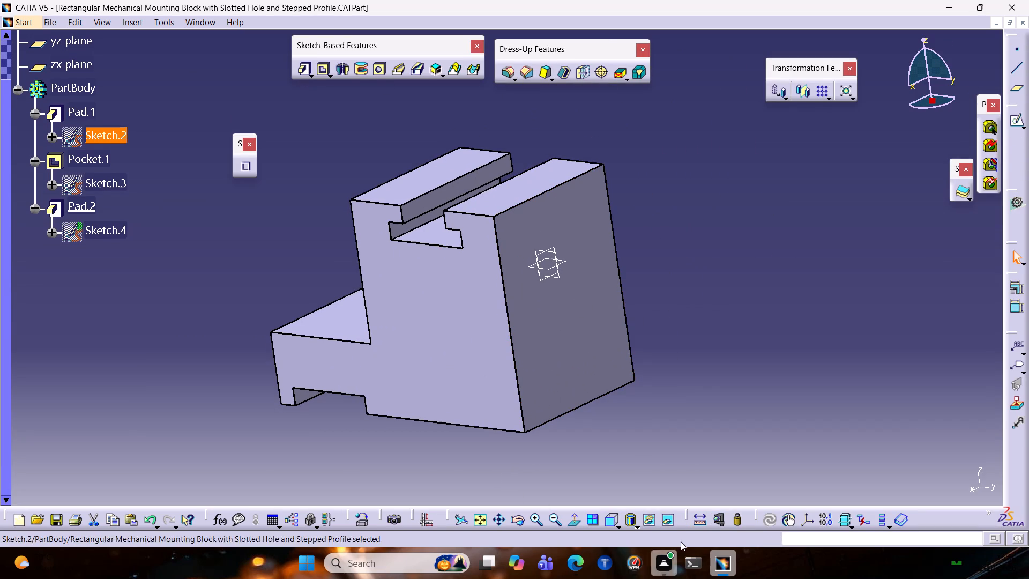
click(692, 522)
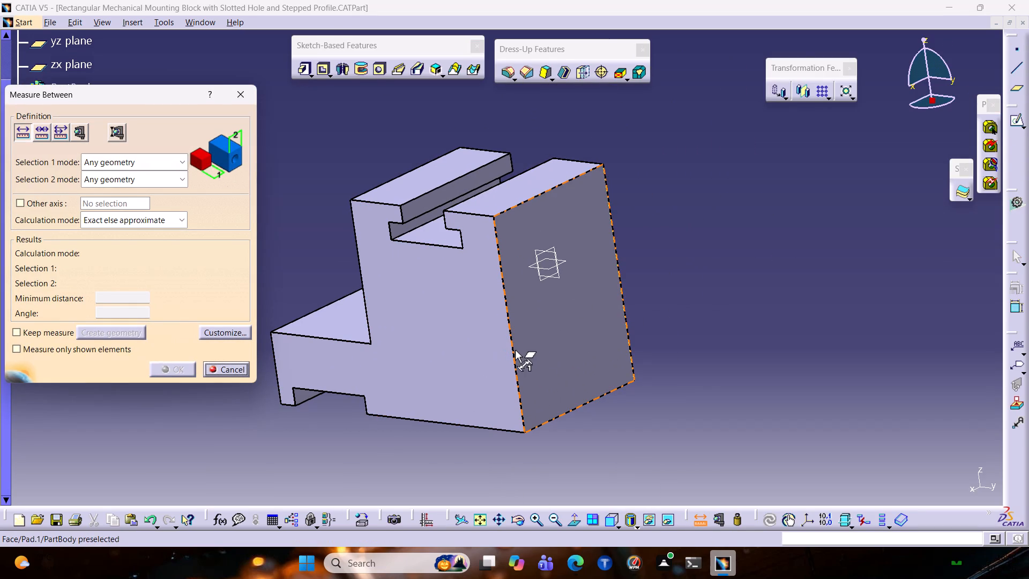
click(514, 348)
click(623, 285)
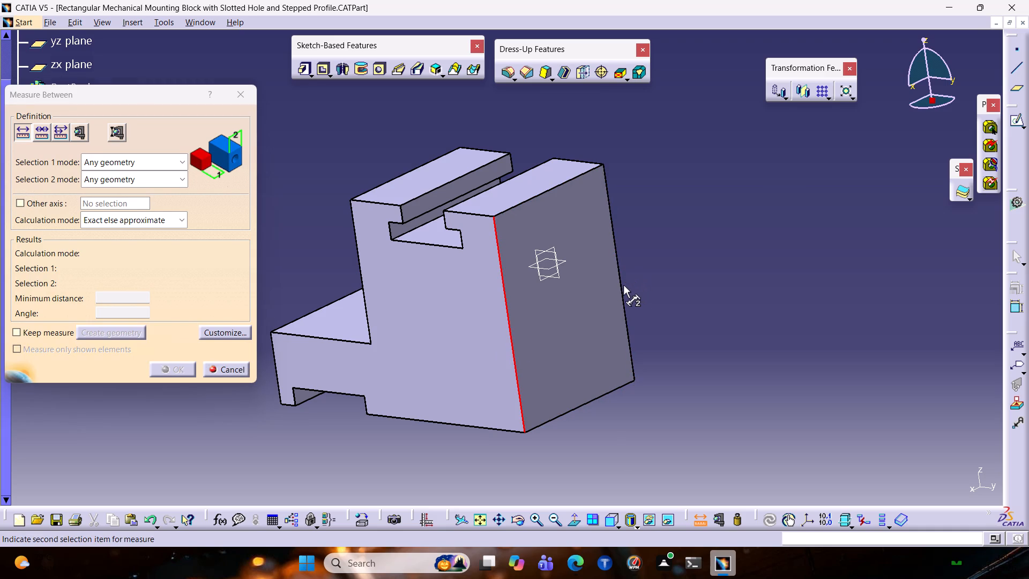
click(622, 287)
click(621, 291)
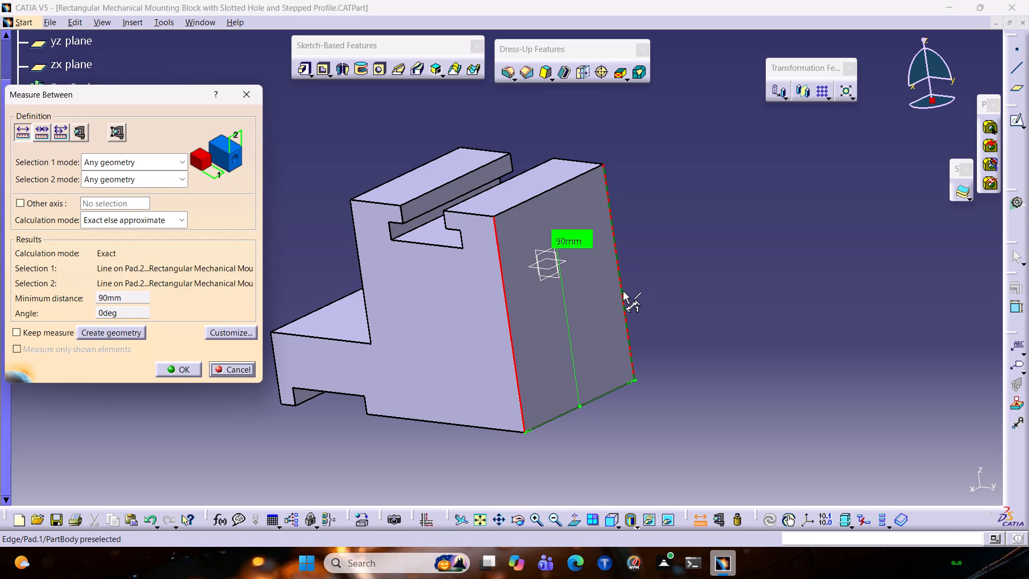
key(Escape)
key(Escape)
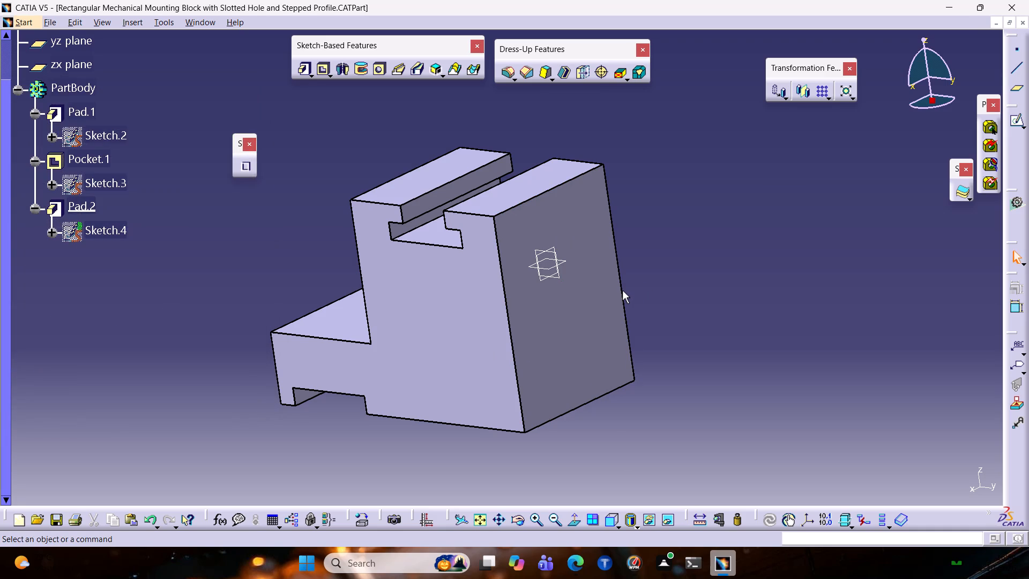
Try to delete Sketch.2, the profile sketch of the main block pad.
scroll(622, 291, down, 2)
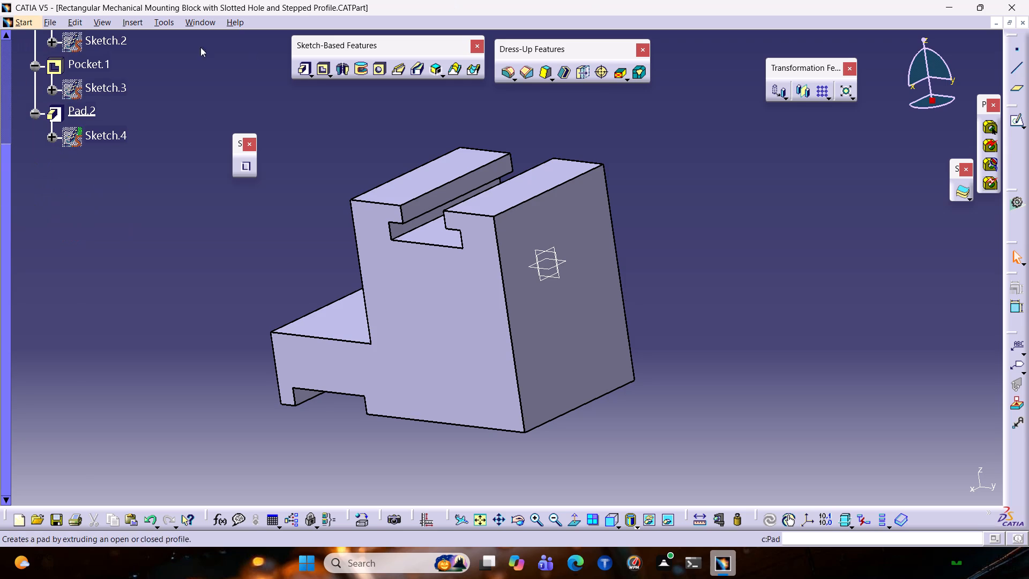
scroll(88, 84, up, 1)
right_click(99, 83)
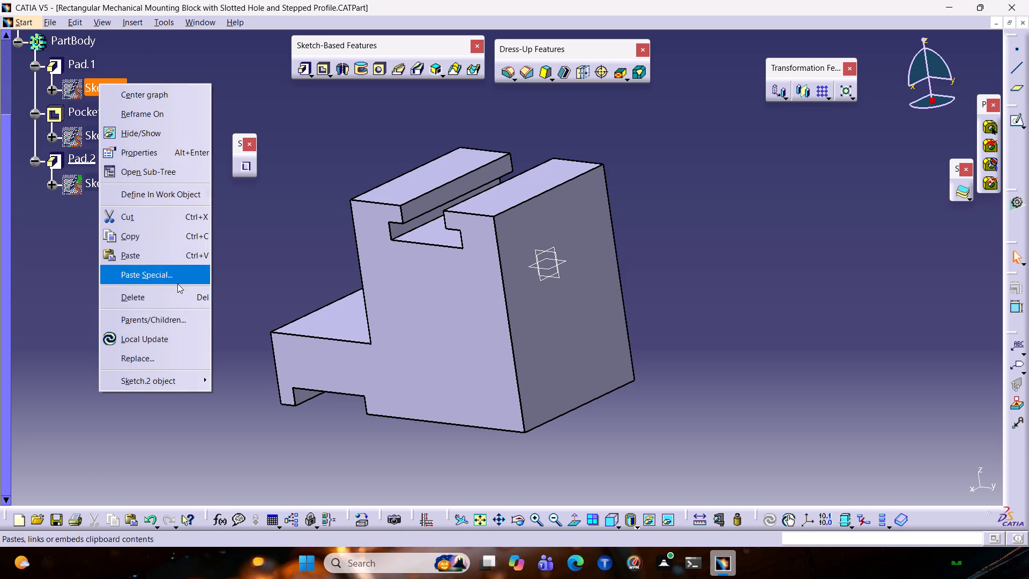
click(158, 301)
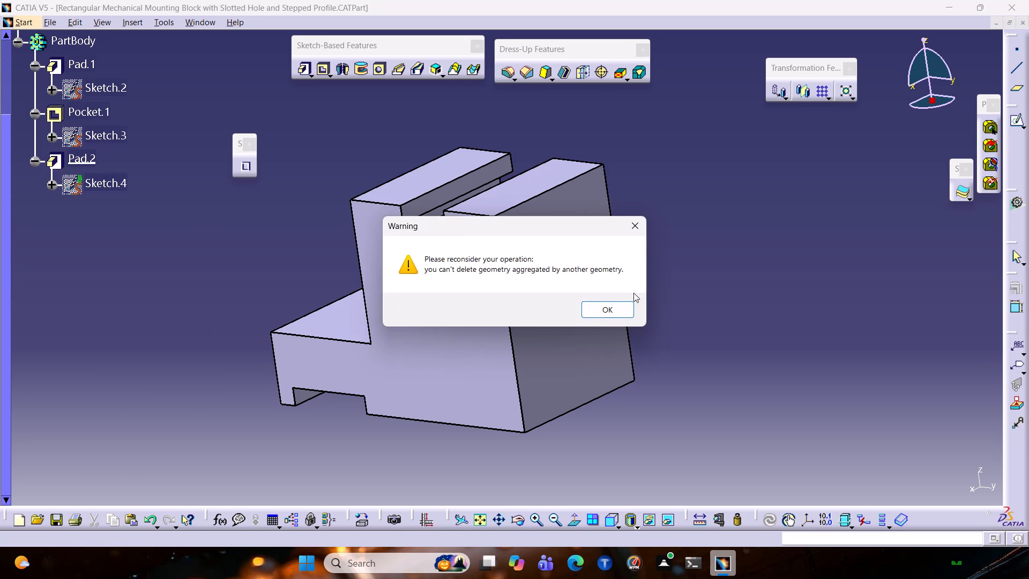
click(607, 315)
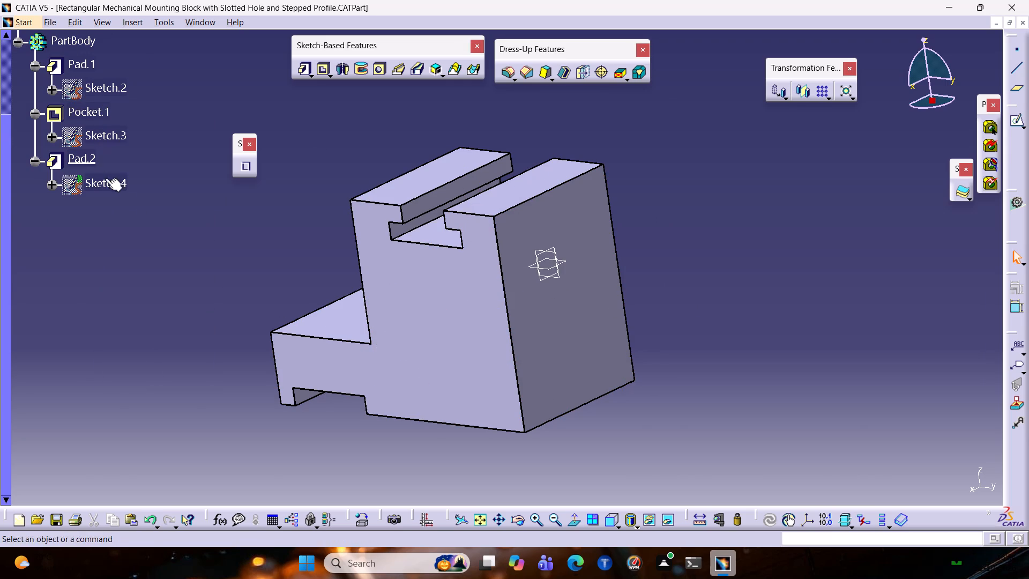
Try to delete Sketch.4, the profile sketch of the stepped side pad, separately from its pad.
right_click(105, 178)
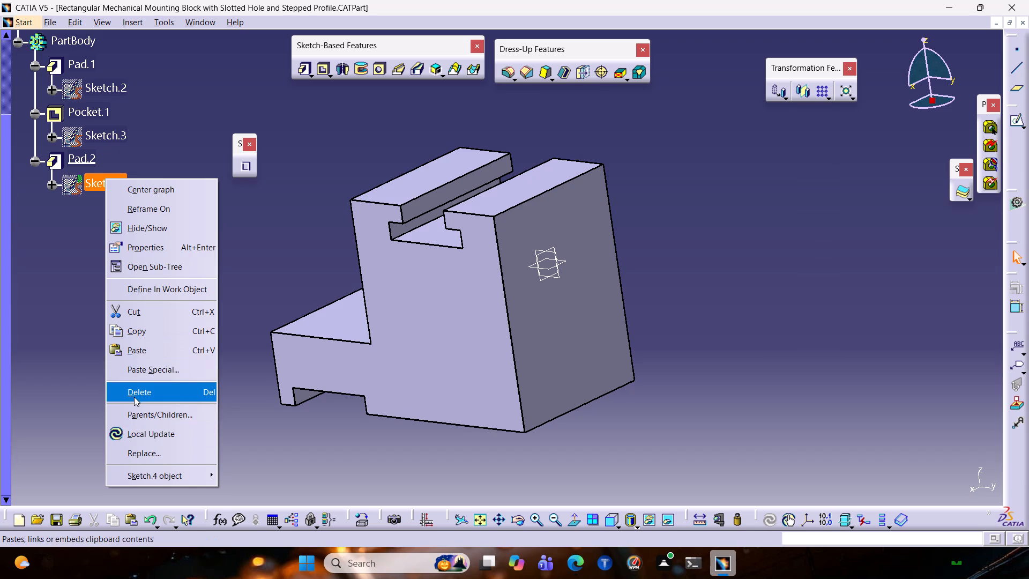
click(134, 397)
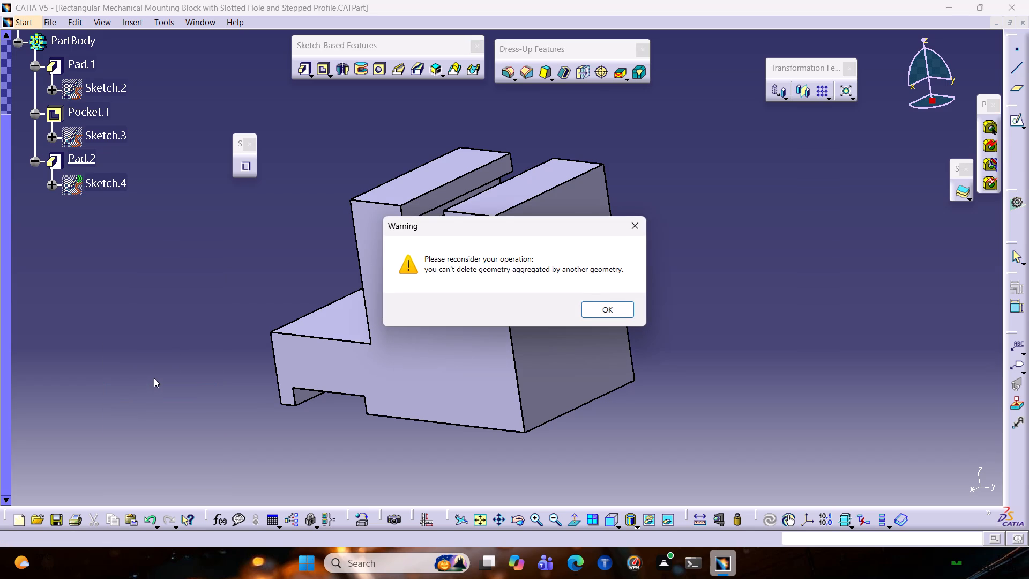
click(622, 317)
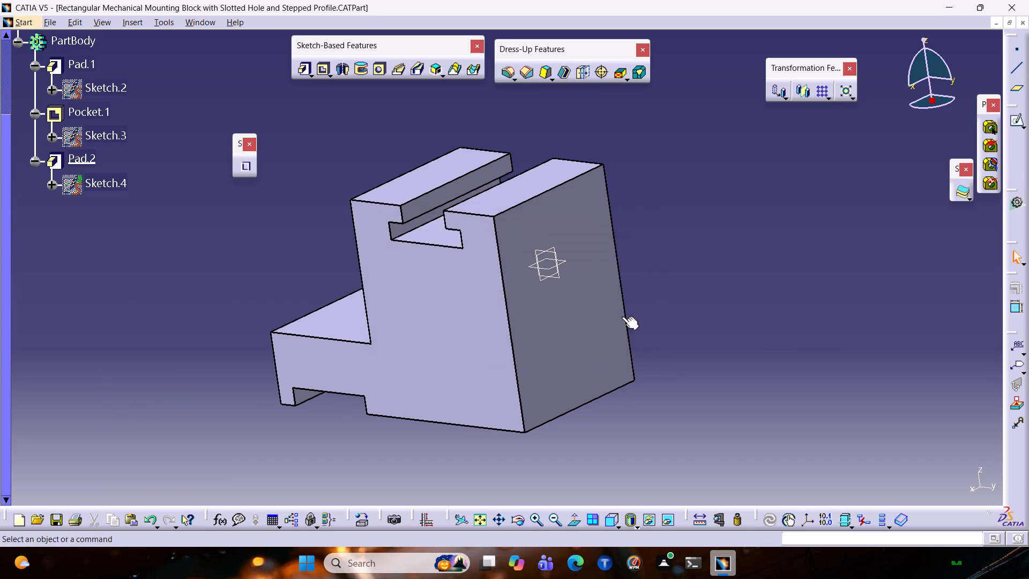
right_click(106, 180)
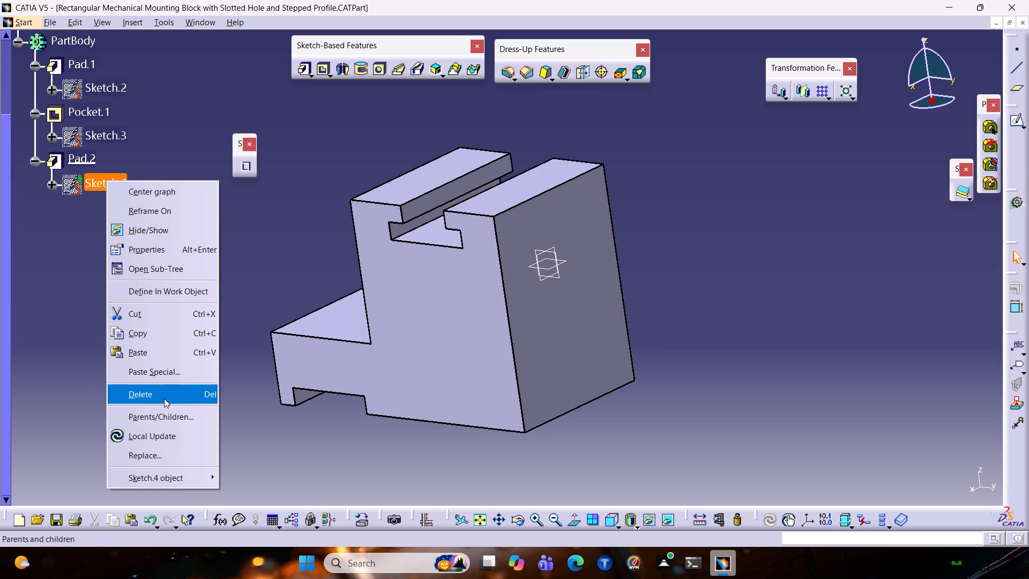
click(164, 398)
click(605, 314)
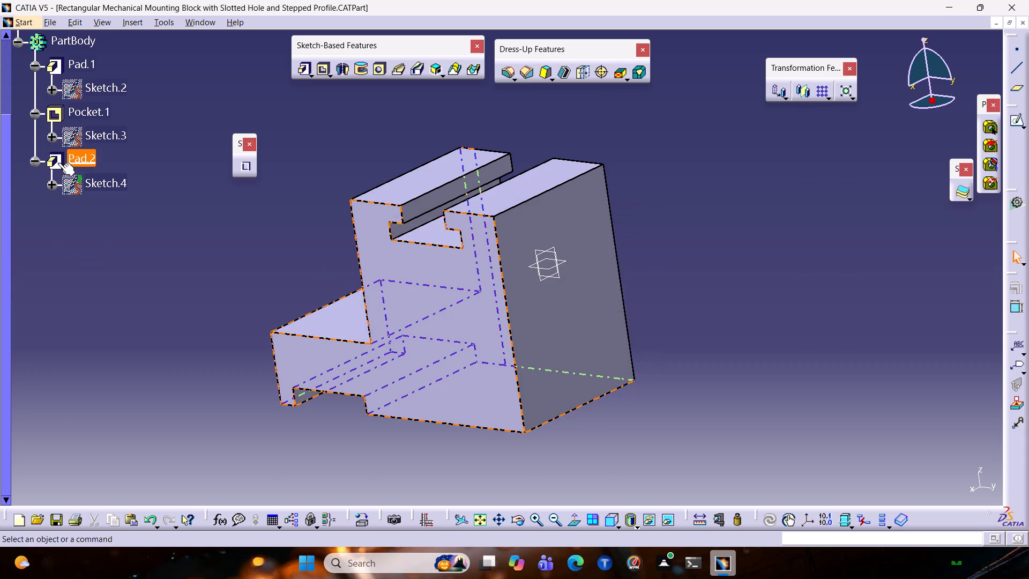
Delete the stepped side pad, Pad.2, together with its aggregated sketch.
right_click(58, 162)
click(113, 377)
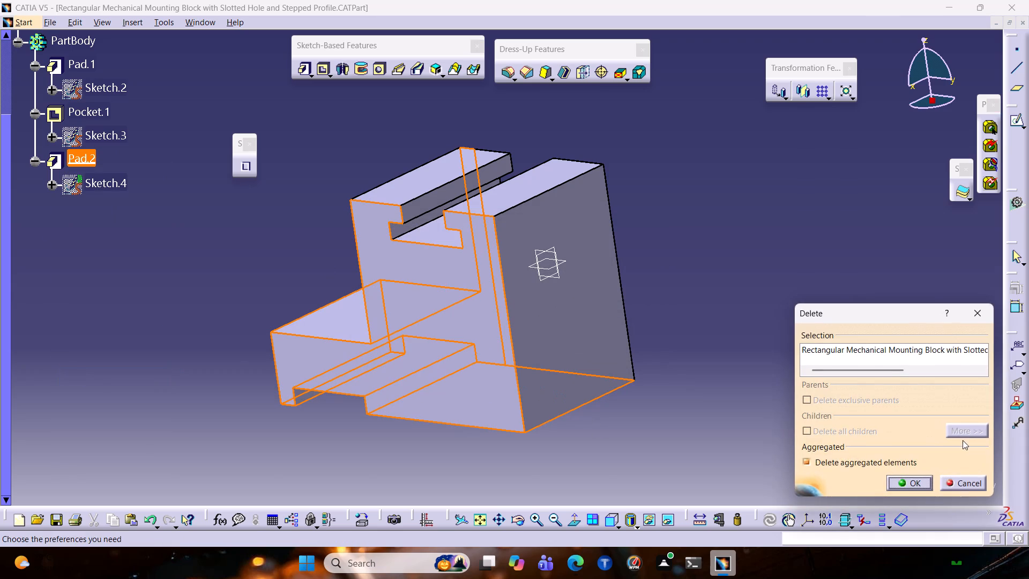
click(907, 487)
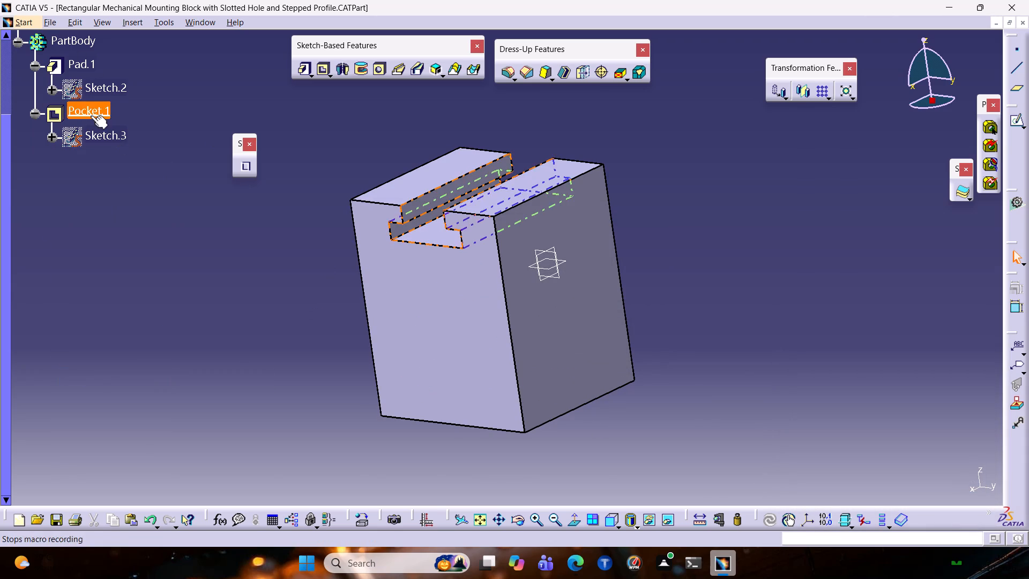
Delete the T-slot pocket, Pocket.1, together with its aggregated sketch.
right_click(100, 137)
right_click(103, 110)
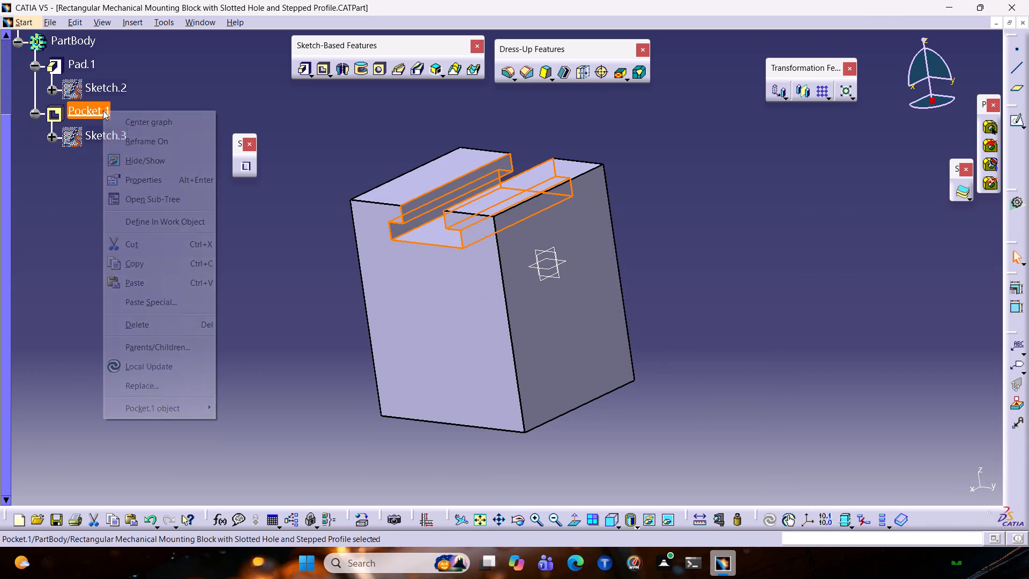
right_click(103, 110)
click(188, 323)
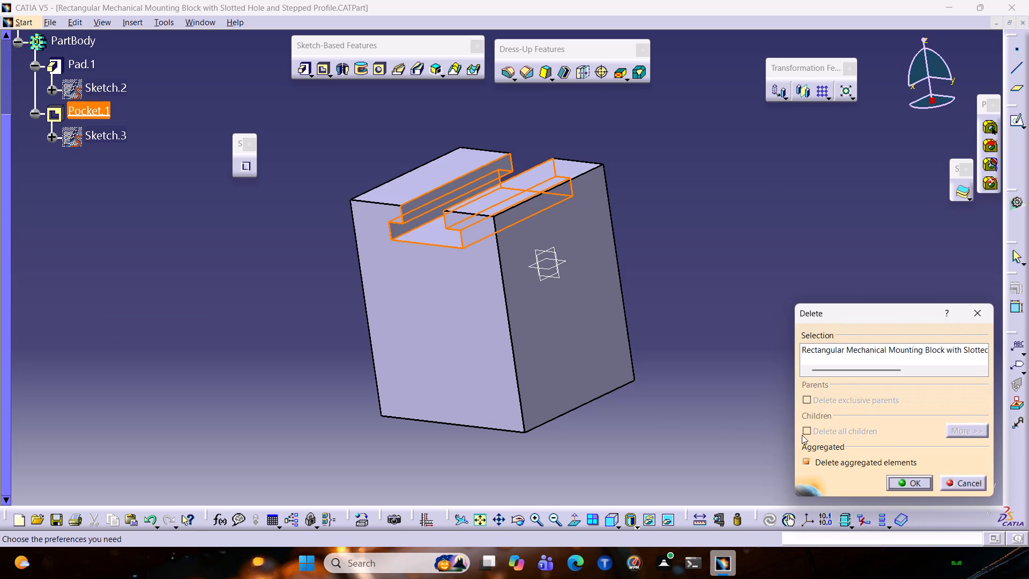
click(914, 486)
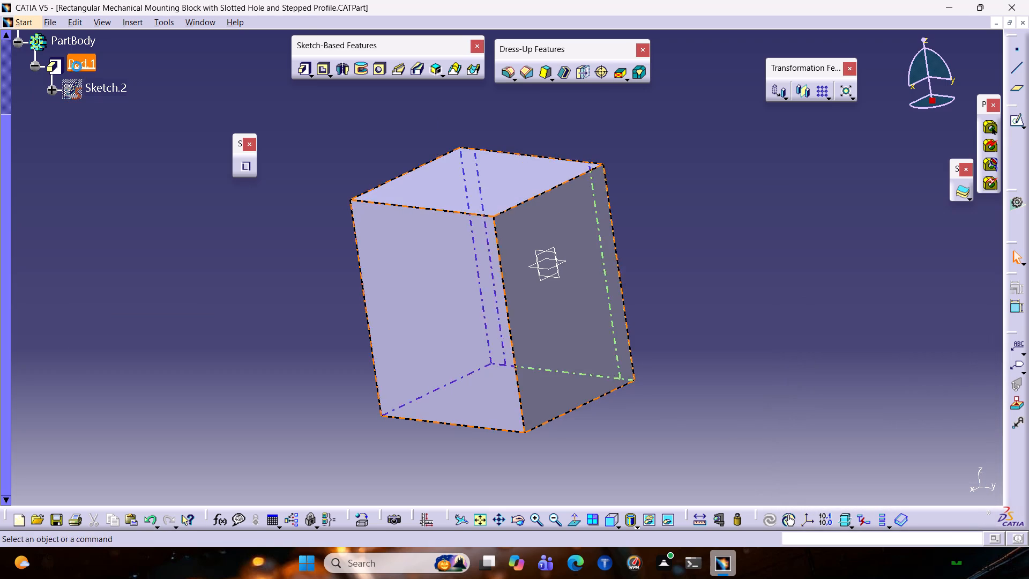
Delete the main block pad, Pad.1, together with its aggregated sketch.
right_click(77, 66)
click(139, 279)
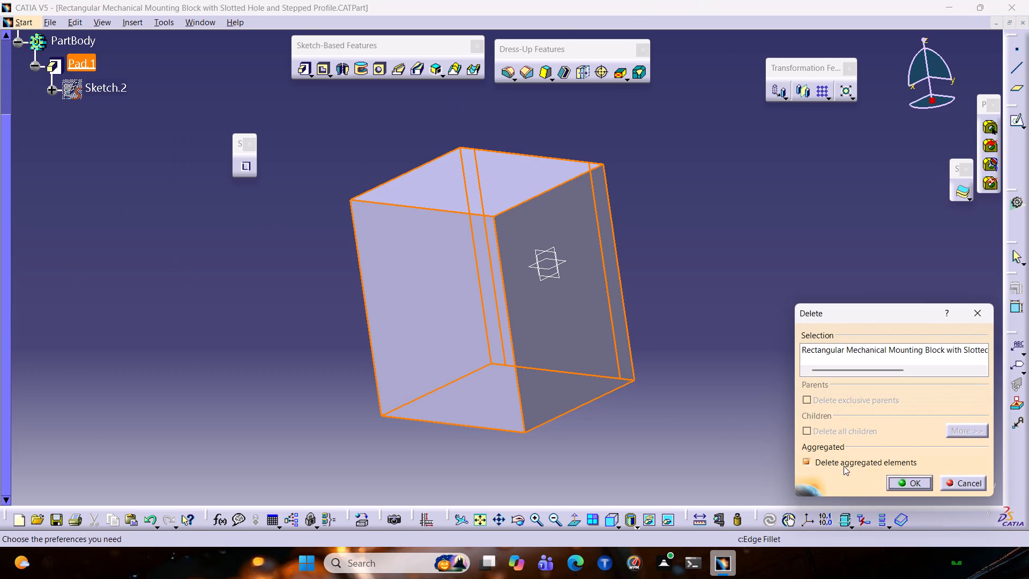
click(922, 482)
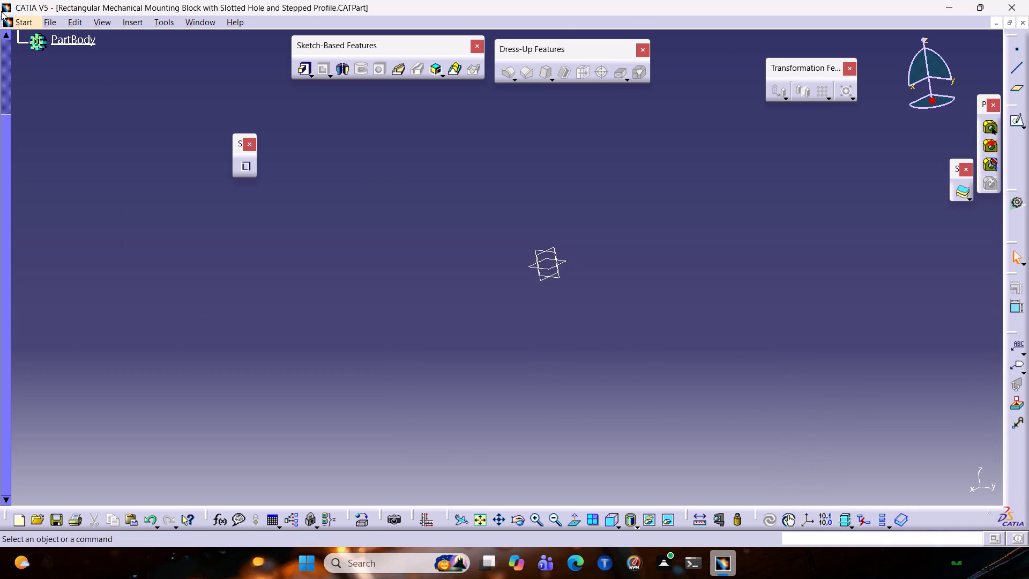
On the yz plane, sketch a 100 mm vertical line centred on the origin and place its dimension clear of the profile area.
scroll(70, 73, up, 2)
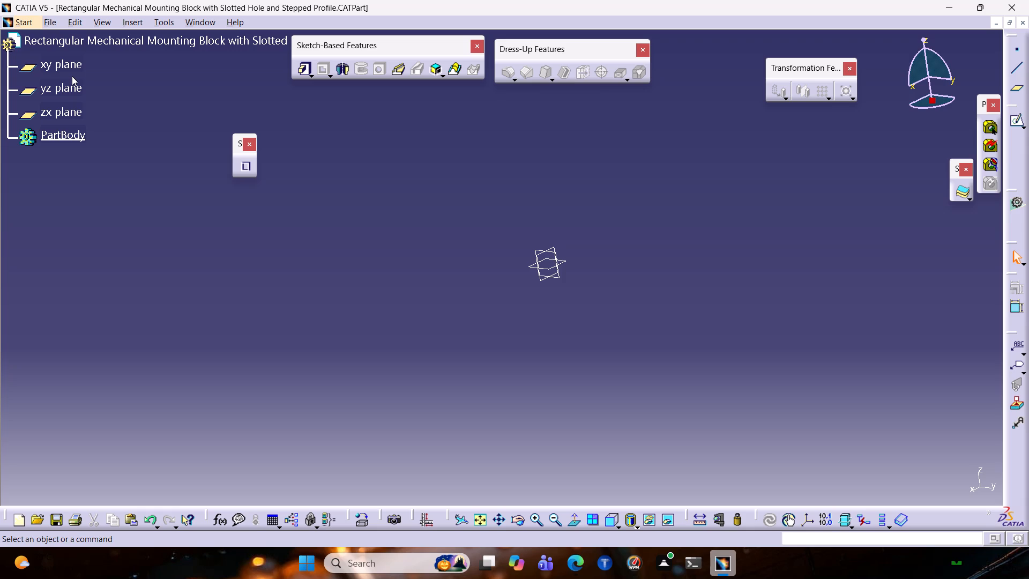
click(28, 89)
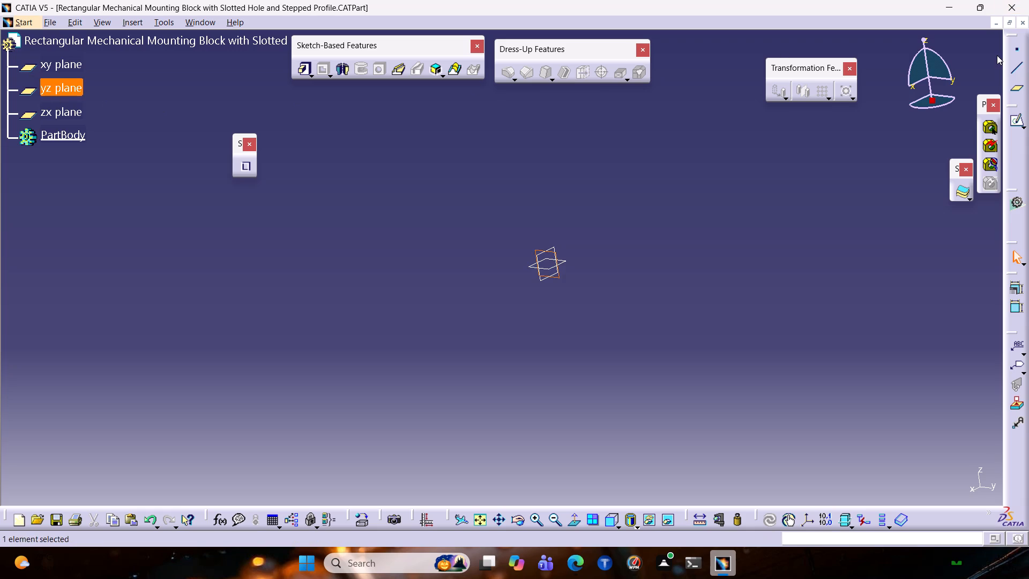
click(1015, 125)
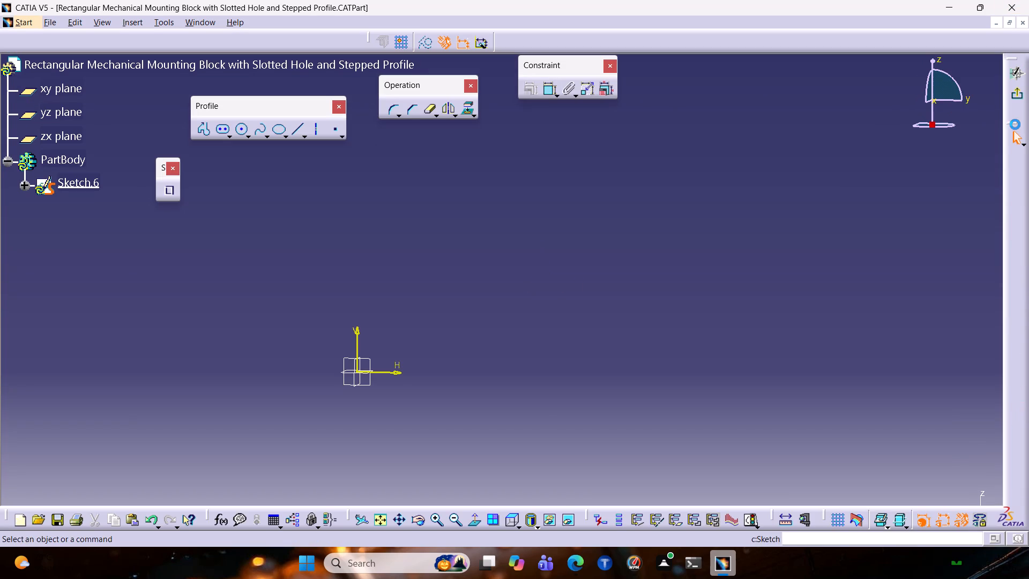
middle_drag(426, 292, 521, 218)
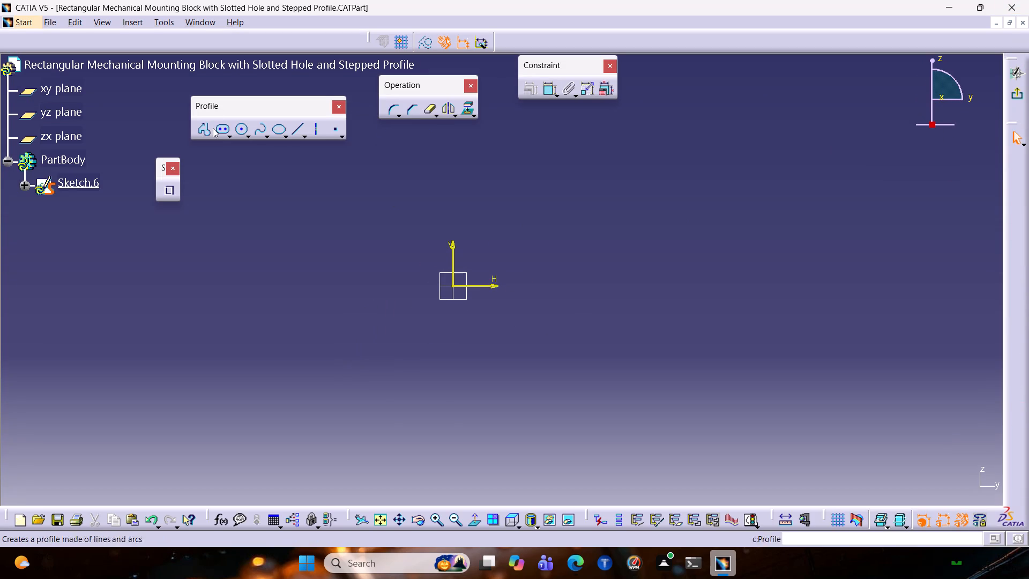
click(290, 130)
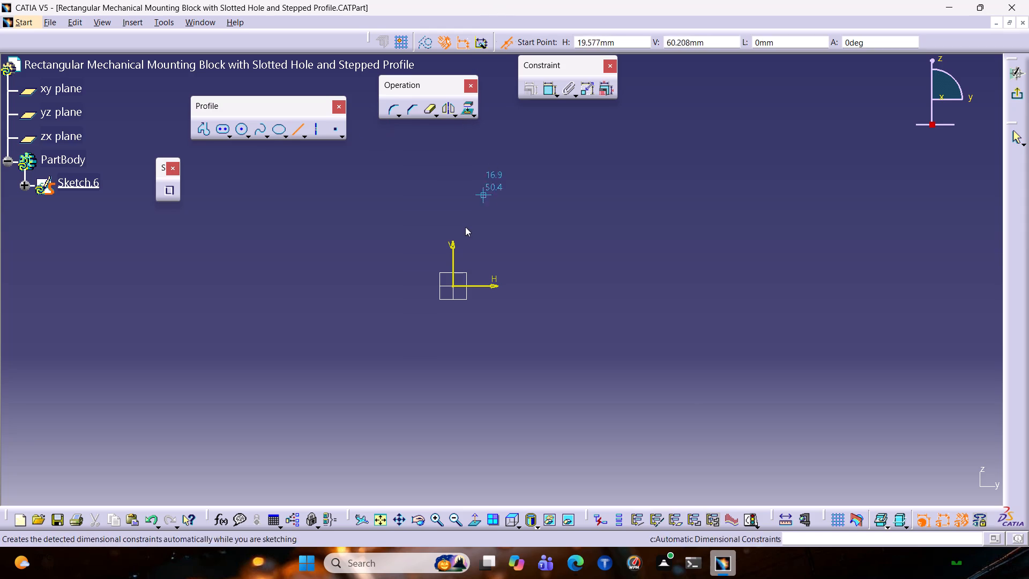
click(452, 285)
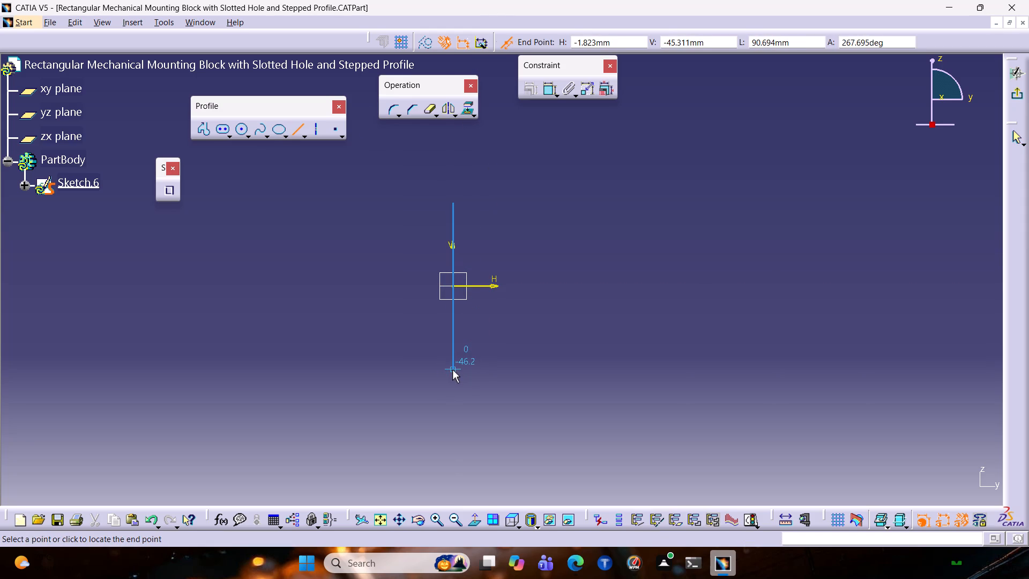
key(Tab)
key(Tab)
key(Tab)
key(Tab)
text(100)
key(Return)
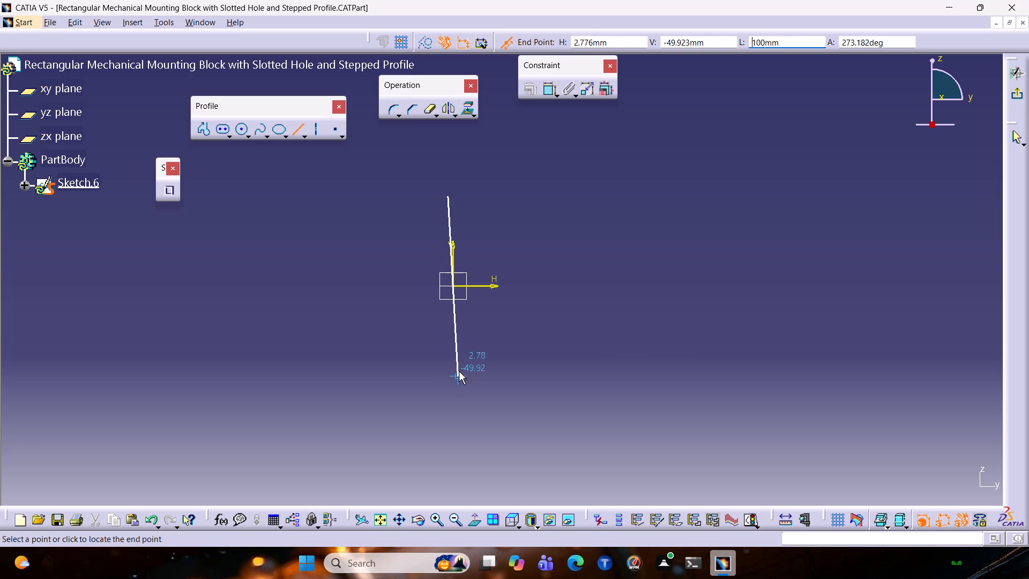
click(450, 374)
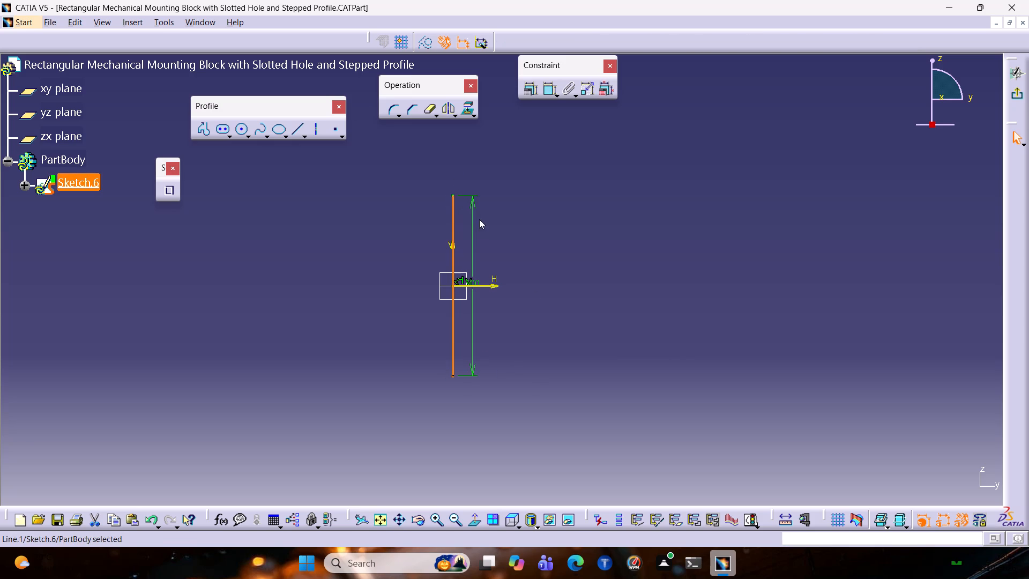
drag(472, 204, 333, 212)
Close the profile into a rectangle extending 90 mm along positive H from the vertical line, and exit the sketch.
click(205, 127)
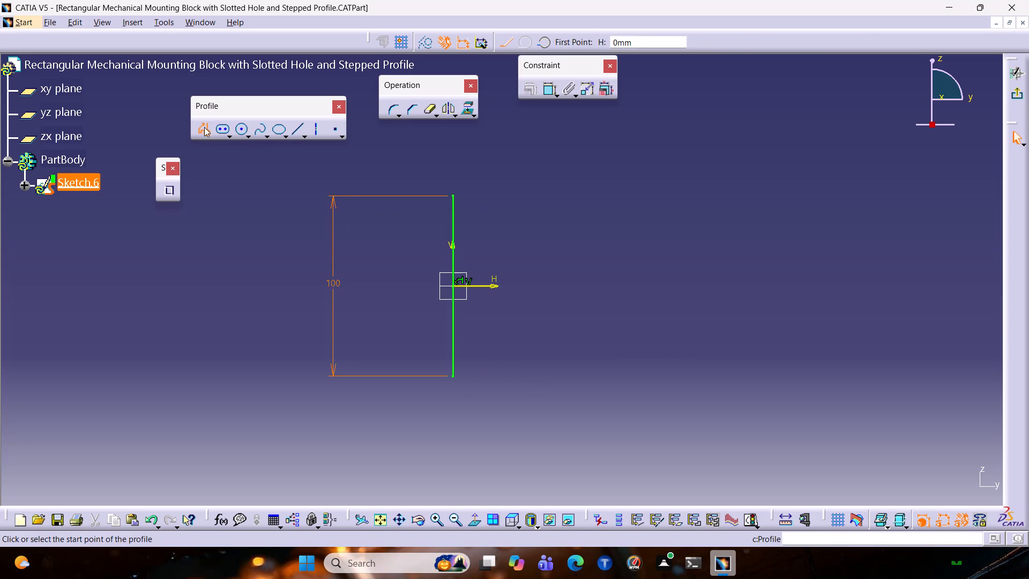
click(454, 197)
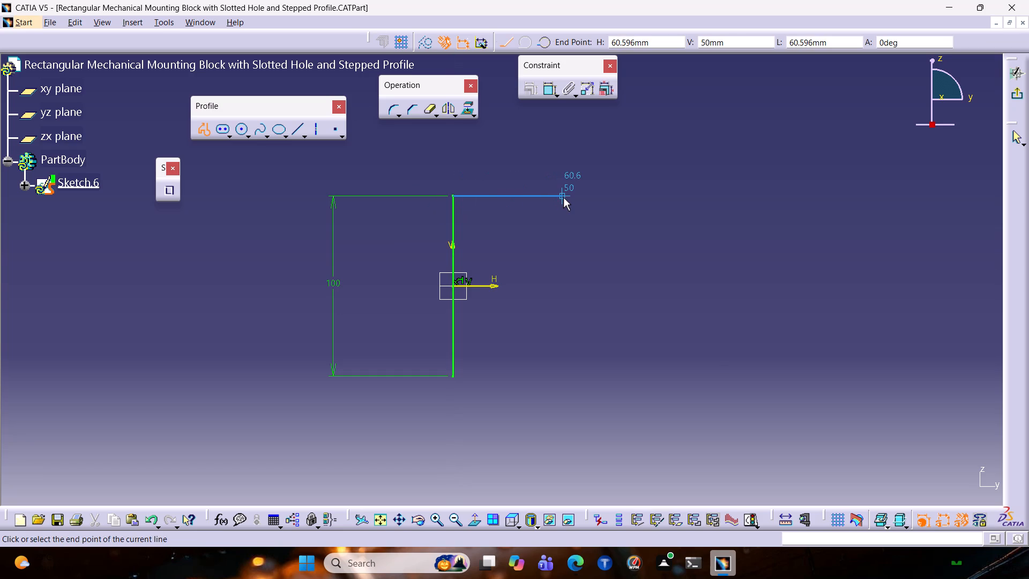
key(Tab)
key(Tab)
key(Tab)
key(Tab)
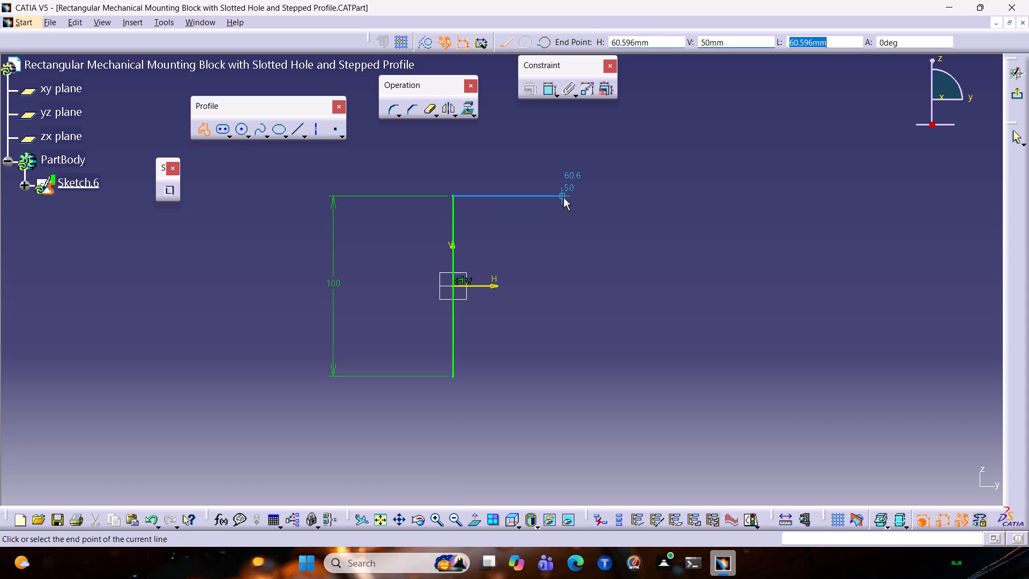
text(90)
key(Return)
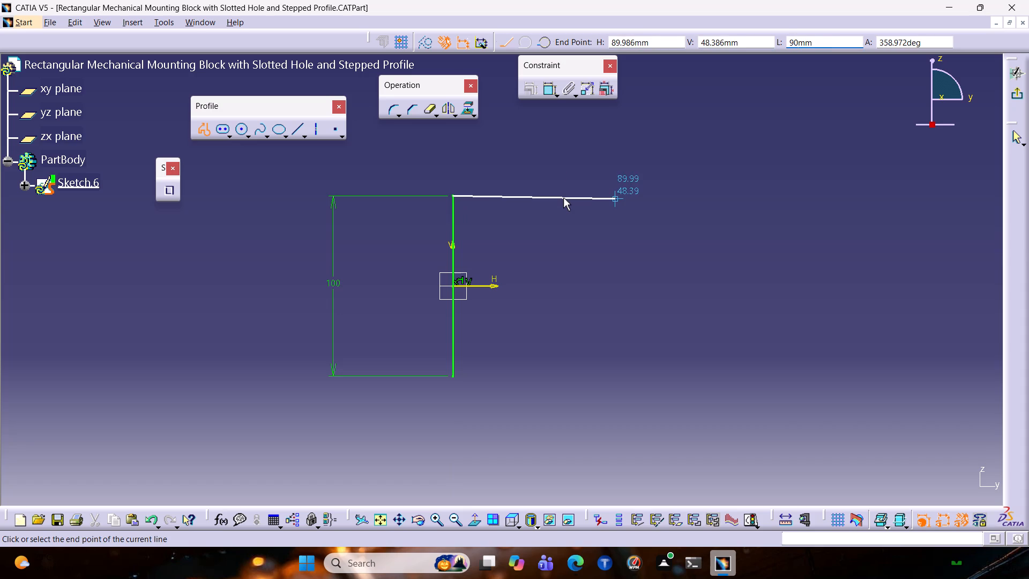
click(617, 196)
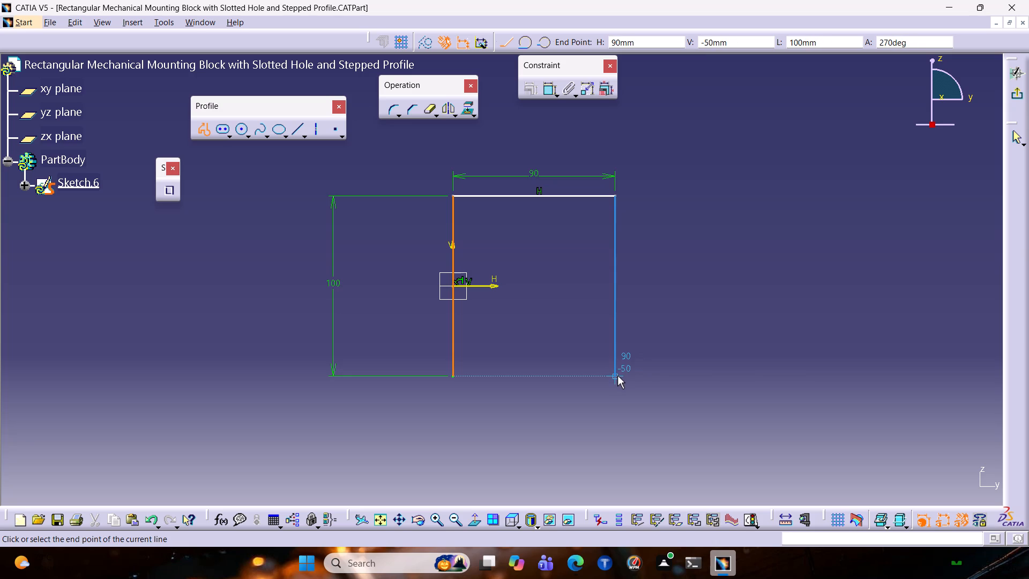
click(617, 376)
click(452, 375)
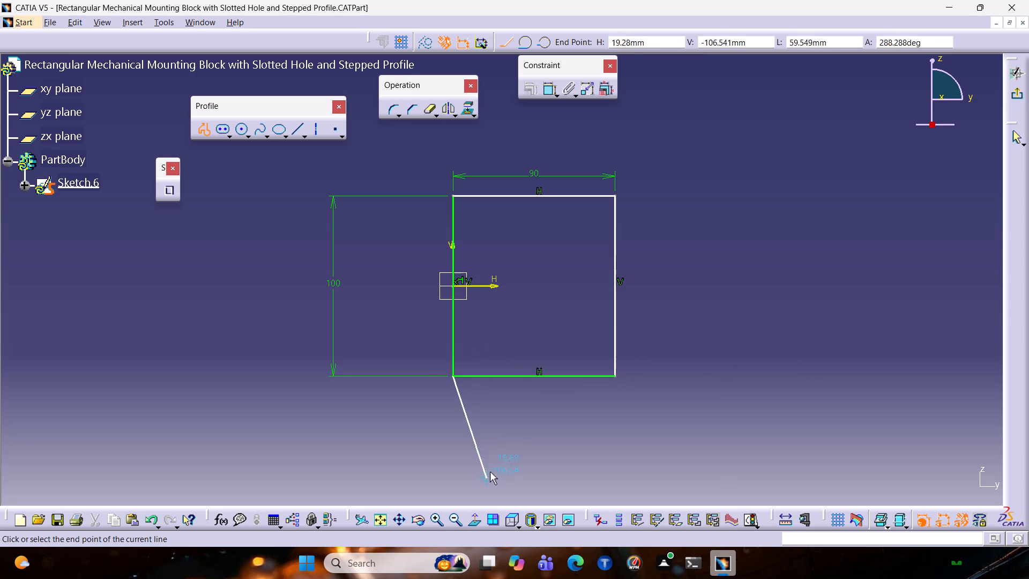
key(Escape)
key(Escape)
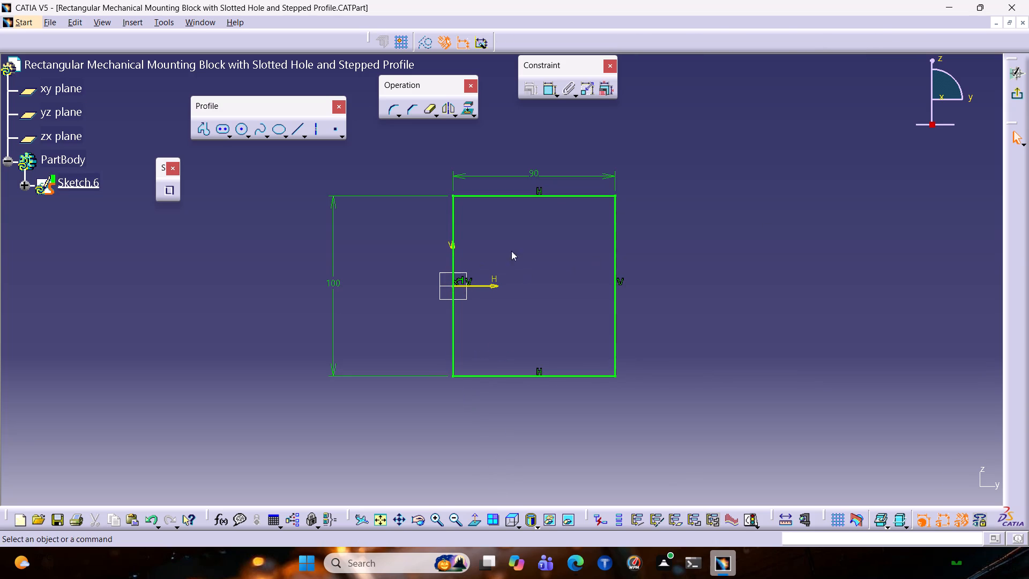
click(1012, 97)
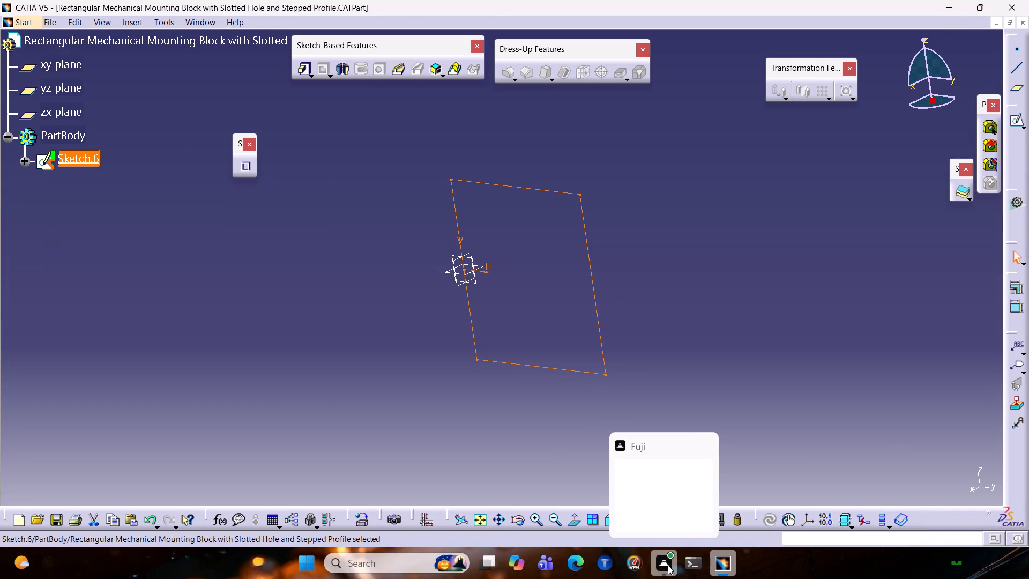
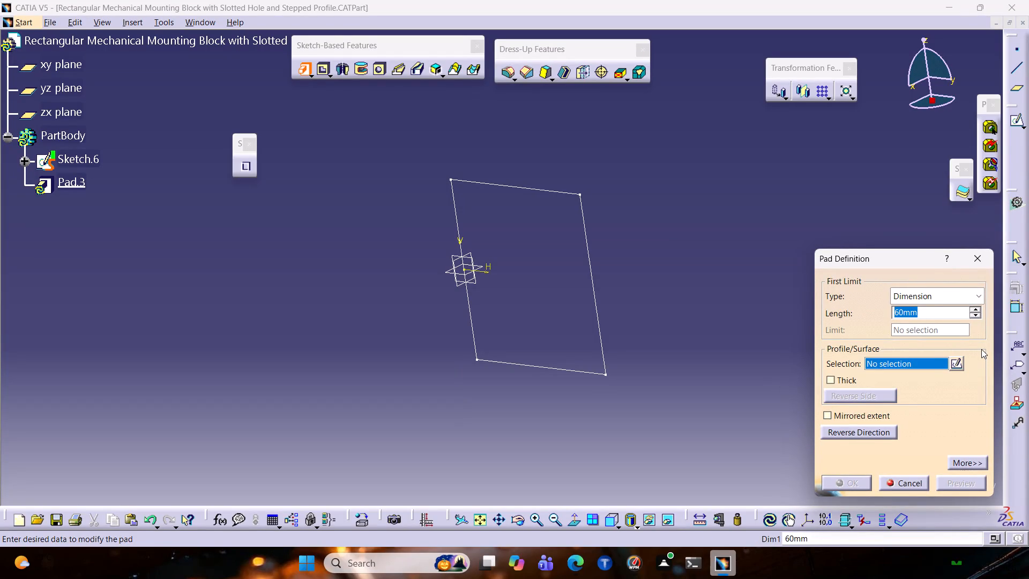
Pad the 90 by 100 mm rectangle with a length of 120/2 mm and mirrored extent.
text(120/2)
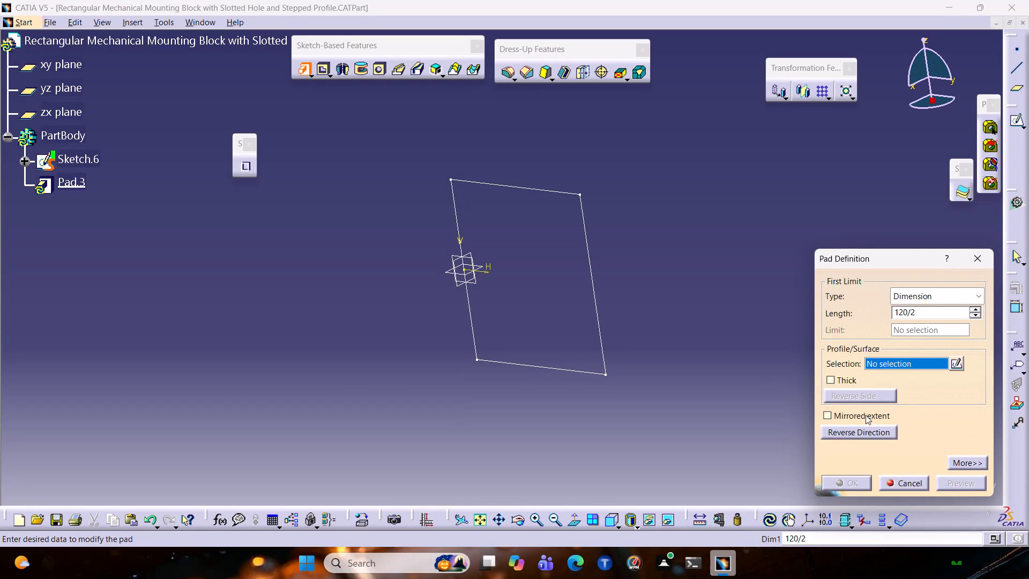
click(865, 415)
click(751, 433)
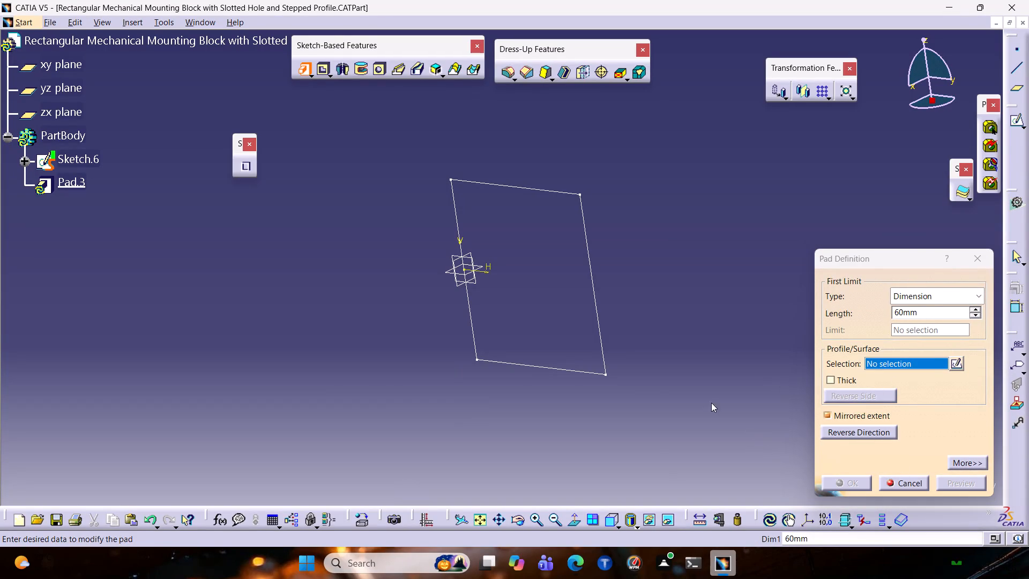
click(597, 305)
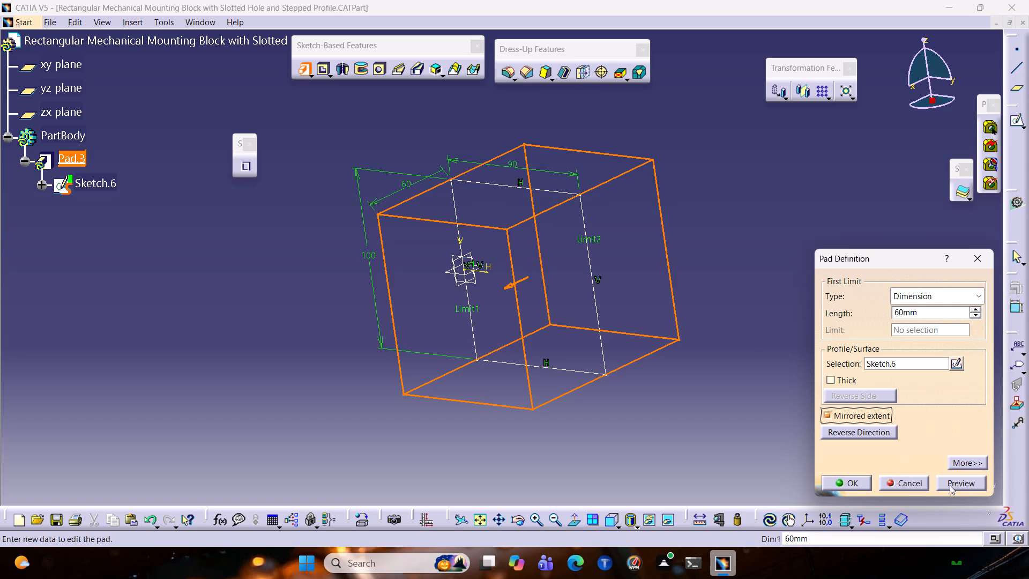
click(868, 486)
click(769, 275)
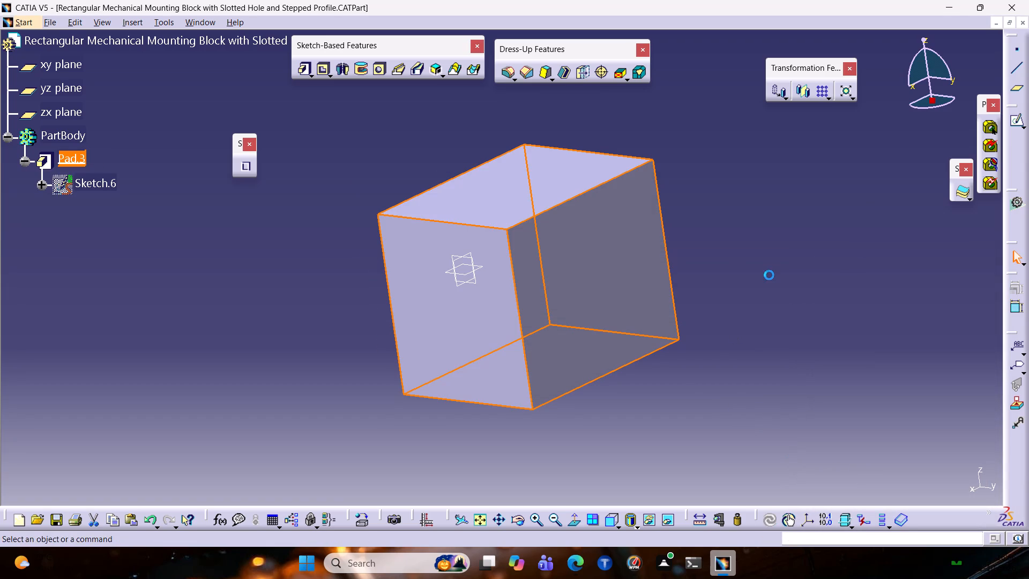
Start a sketch on the block's front 90 by 100 mm face and project its vertical edge lying on the V axis.
click(456, 341)
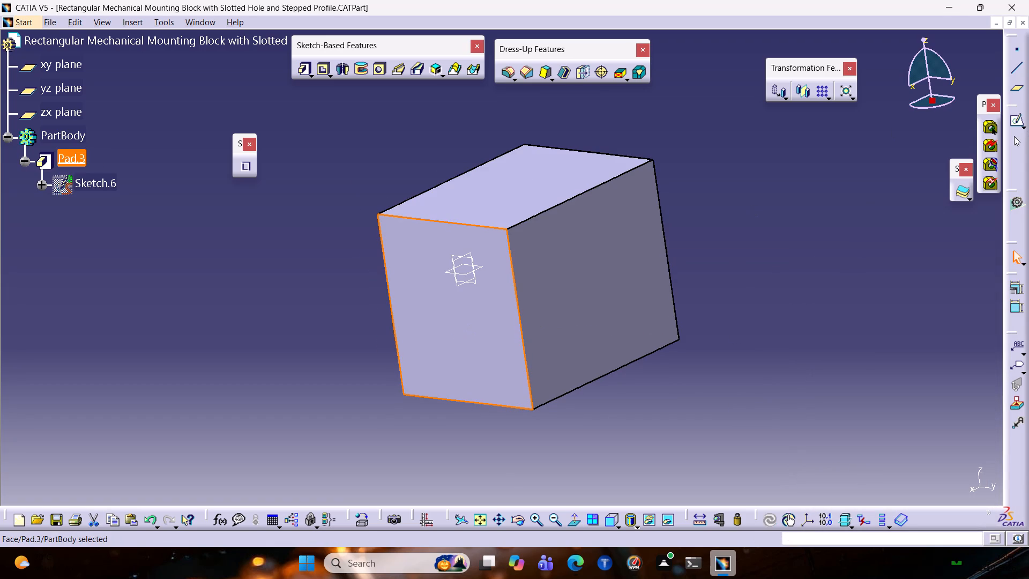
click(1013, 125)
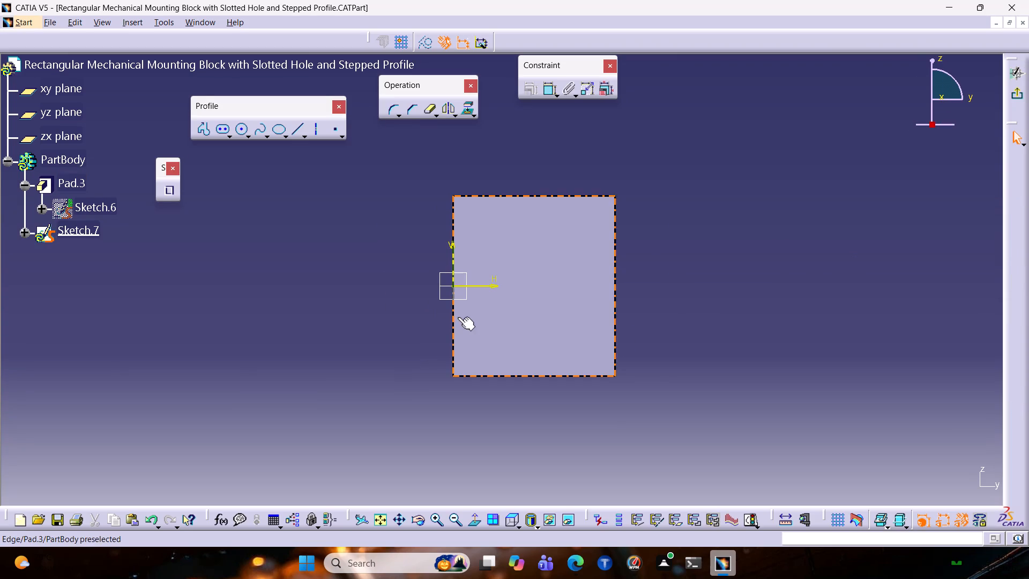
click(449, 322)
click(454, 321)
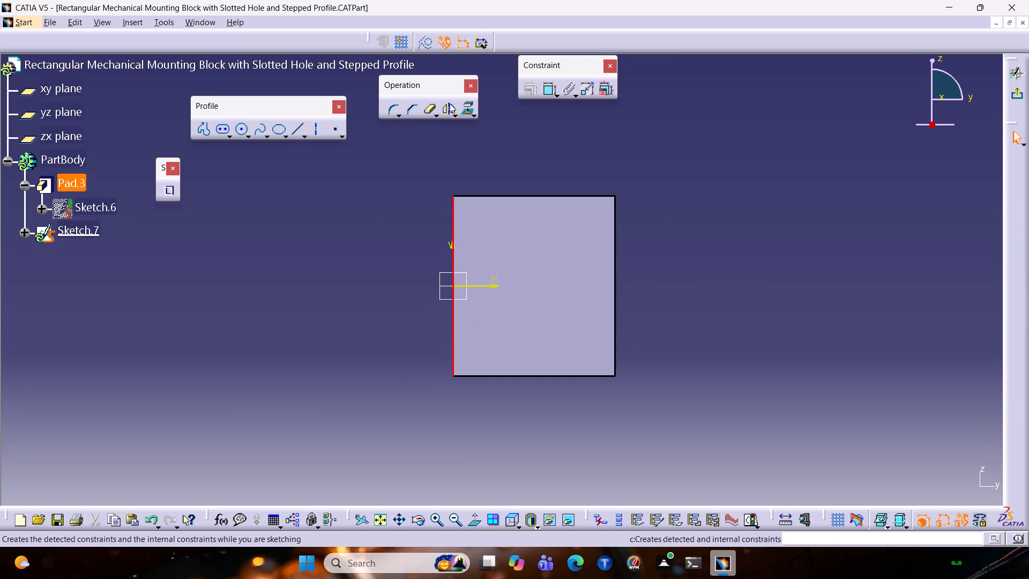
click(464, 107)
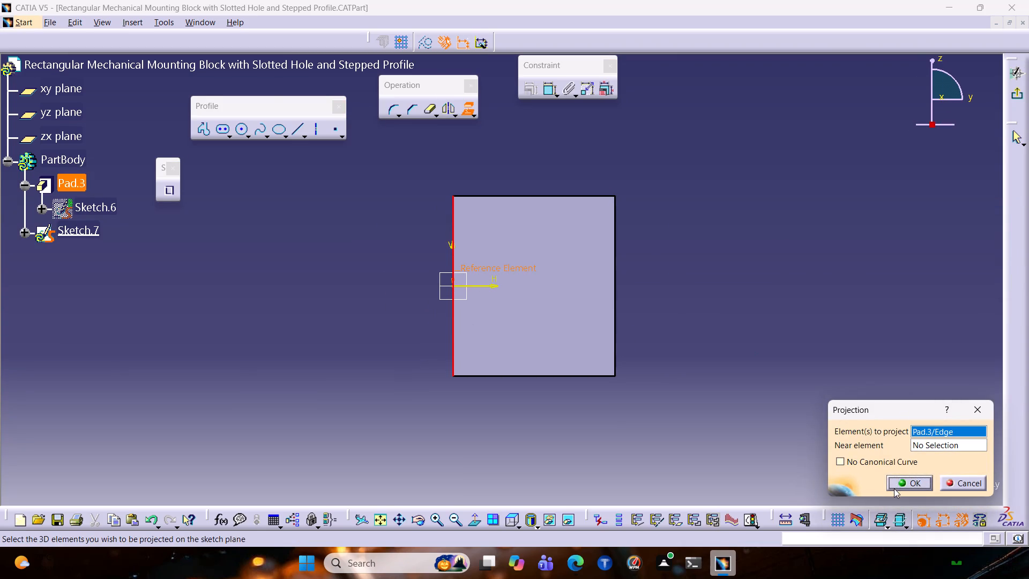
click(894, 488)
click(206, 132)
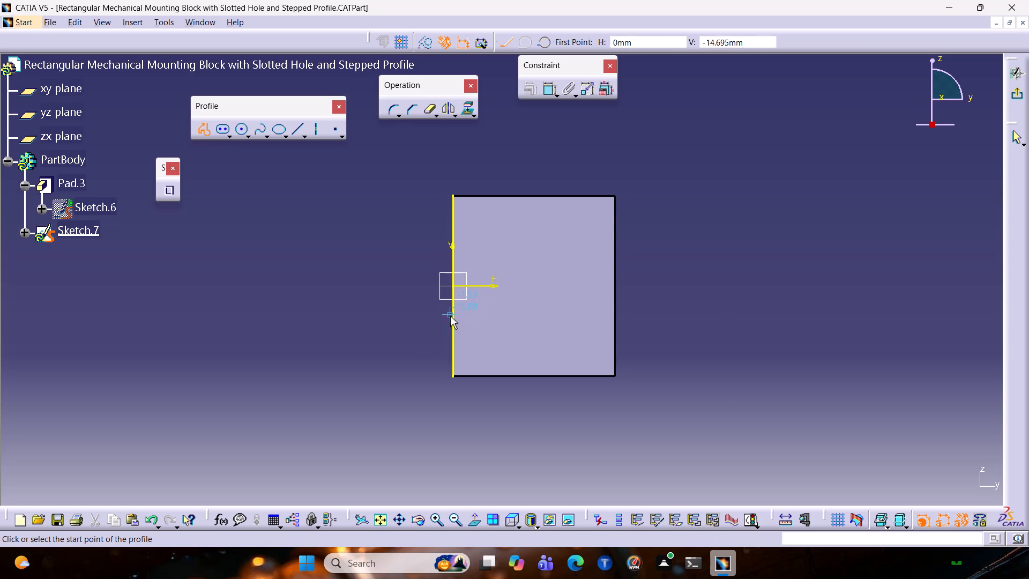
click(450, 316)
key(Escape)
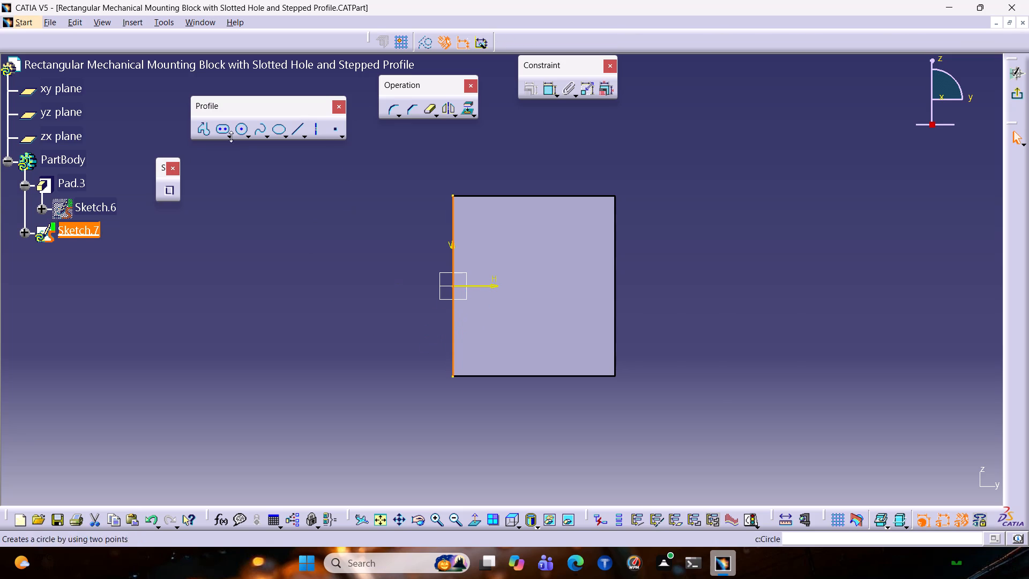
Draw a 70 mm horizontal line from the projected edge, below the origin, outward along negative H.
click(200, 127)
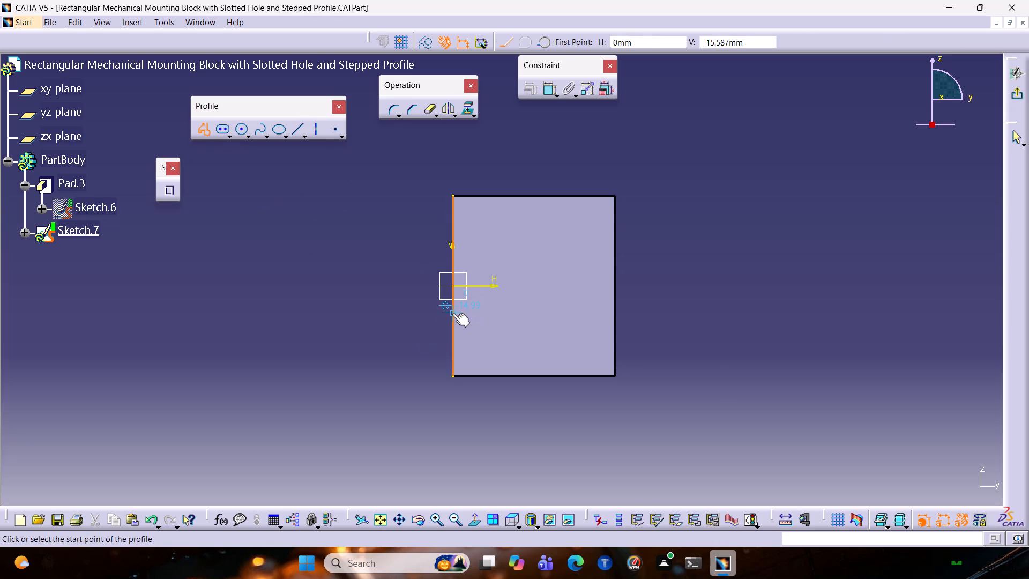
click(453, 313)
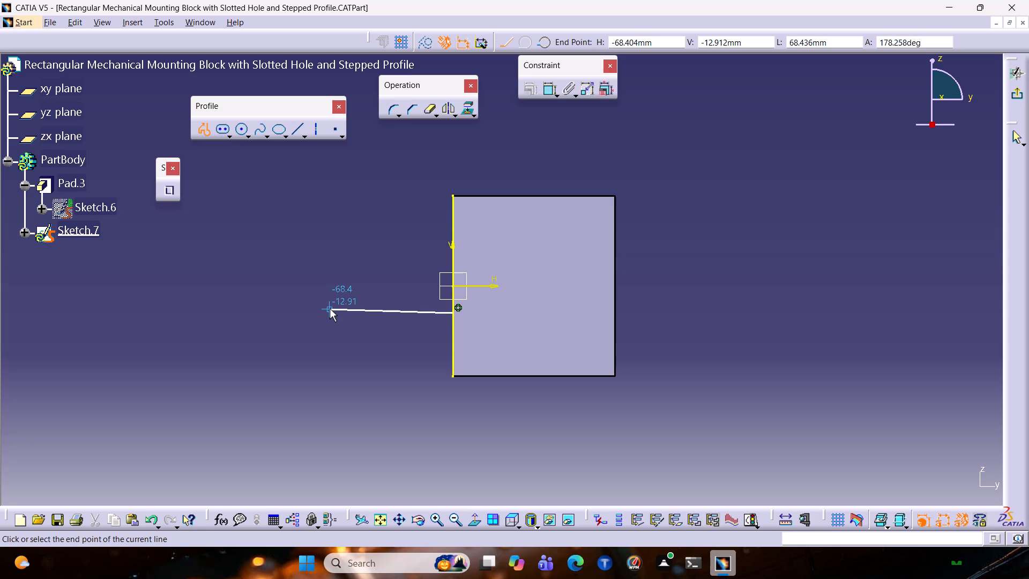
key(Tab)
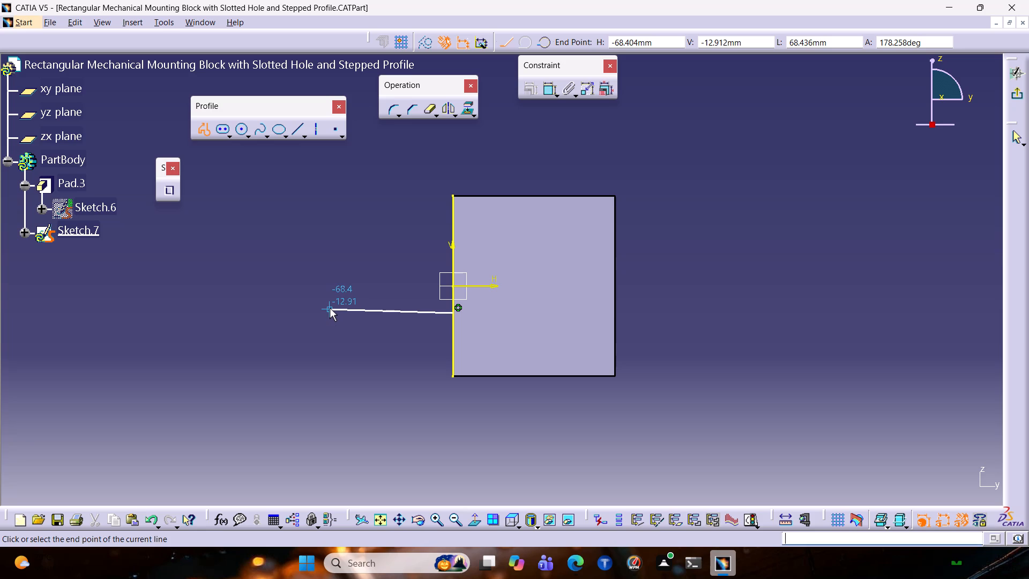
key(Tab)
key(Tab)
key(Tab)
text(70)
key(Return)
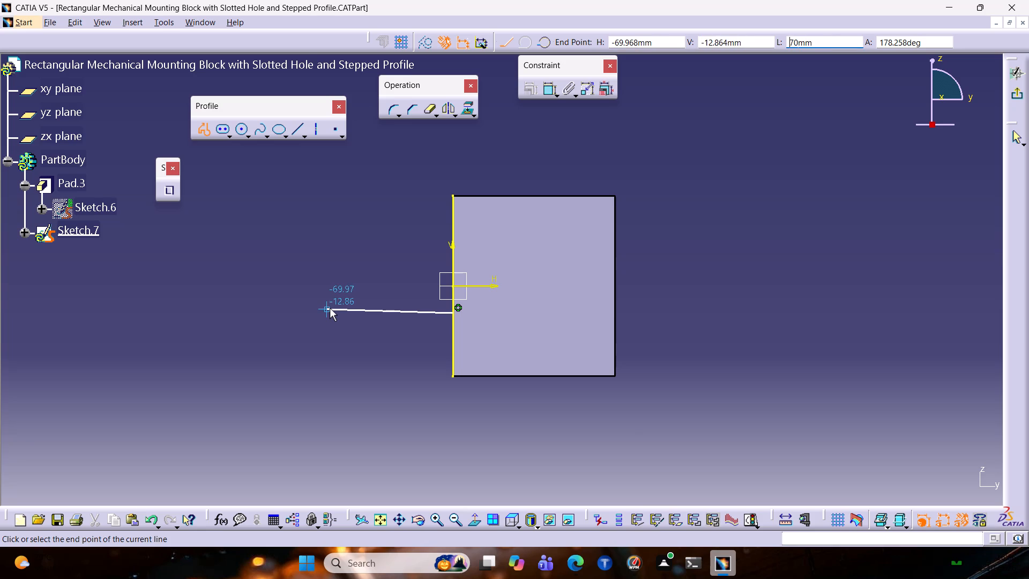
click(327, 314)
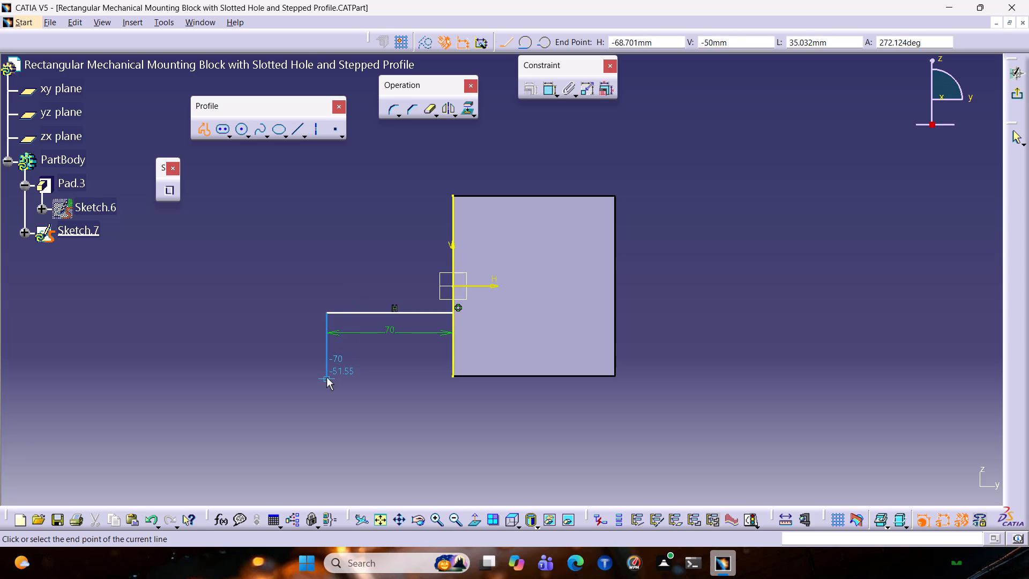
Continue the profile with a 40 mm vertical line downward from the outer end of the 70 mm line.
key(Tab)
key(Tab)
key(Tab)
key(Tab)
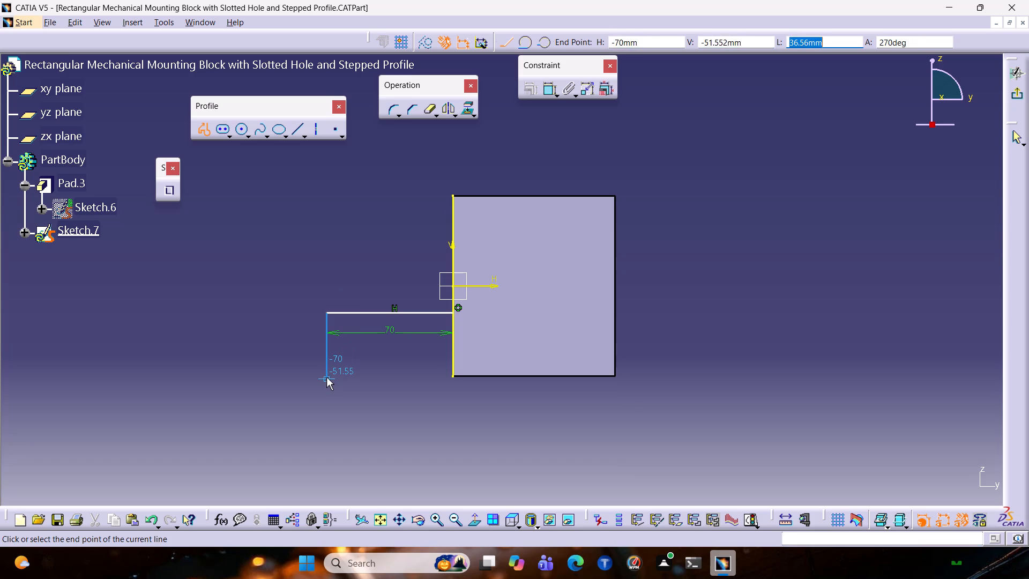
text(40)
key(Return)
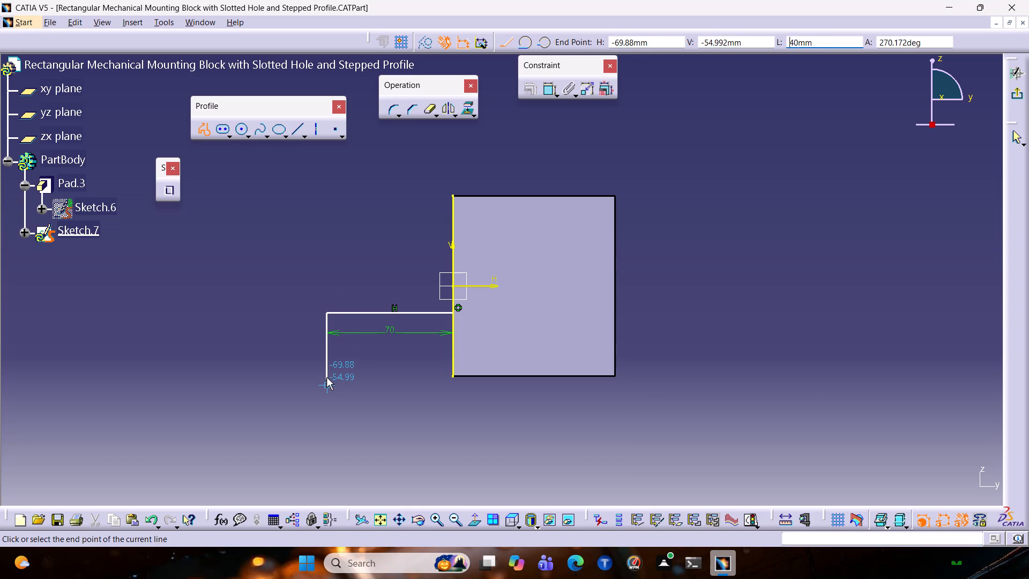
click(326, 384)
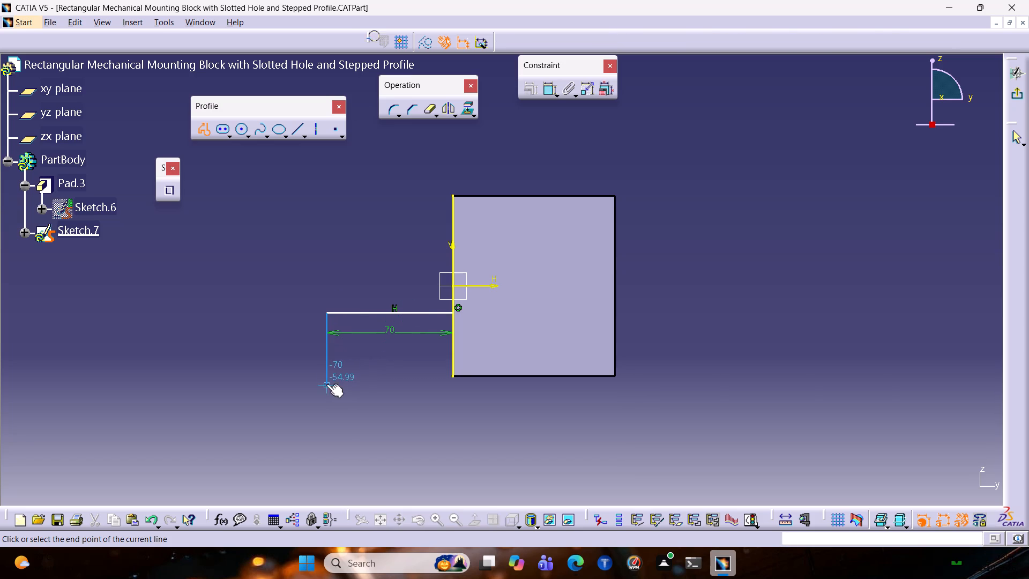
key(Escape)
key(Escape)
Raise the open profile slightly and draw a 70 mm horizontal line from the face's lower corner along negative H.
drag(414, 314, 421, 294)
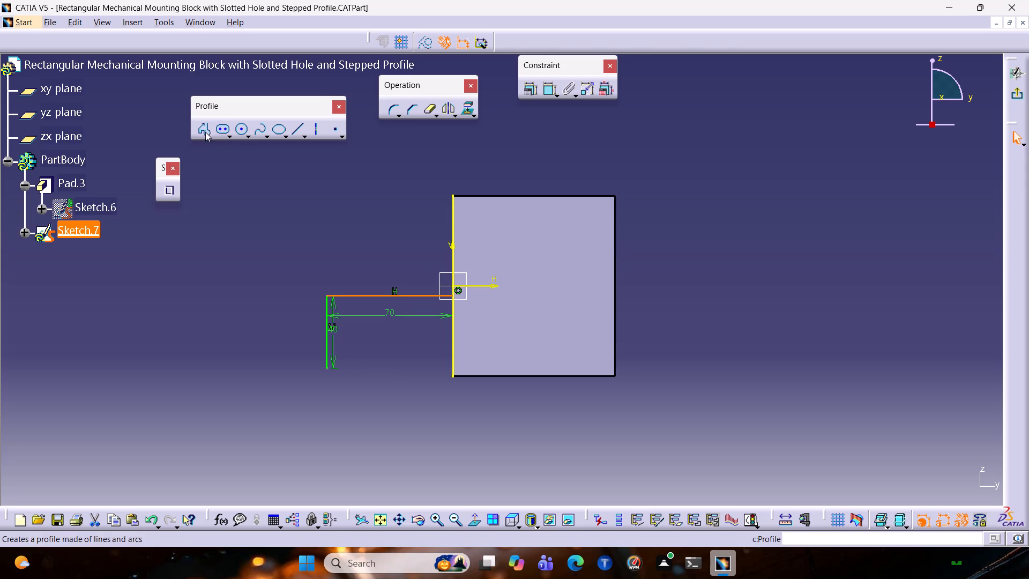
click(205, 132)
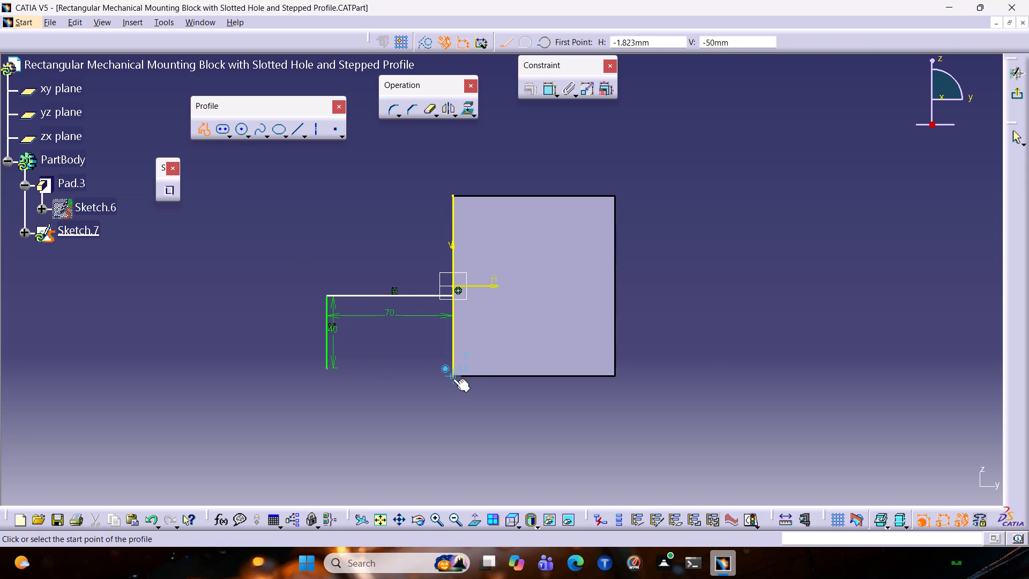
click(453, 378)
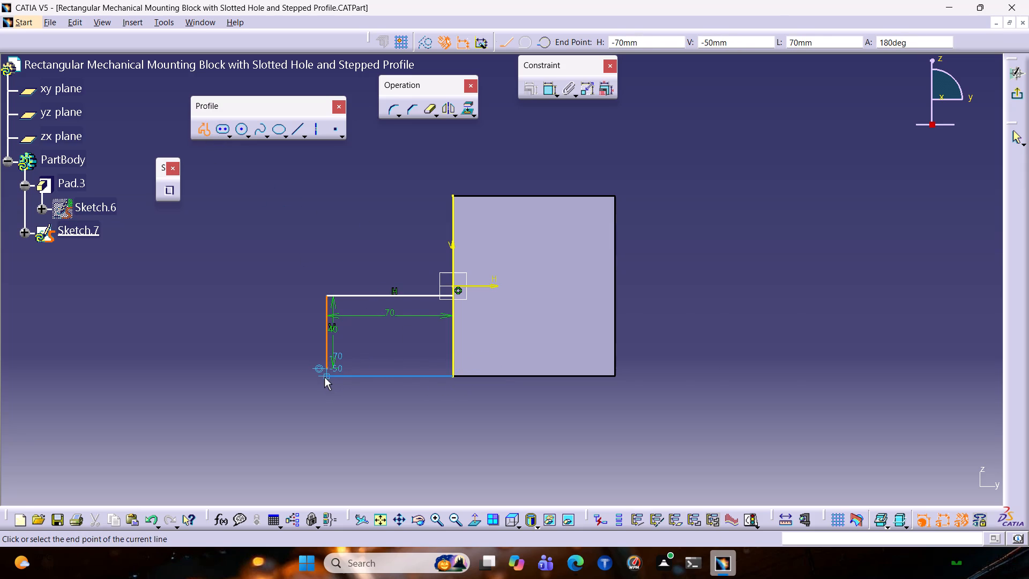
click(324, 377)
key(Escape)
key(Escape)
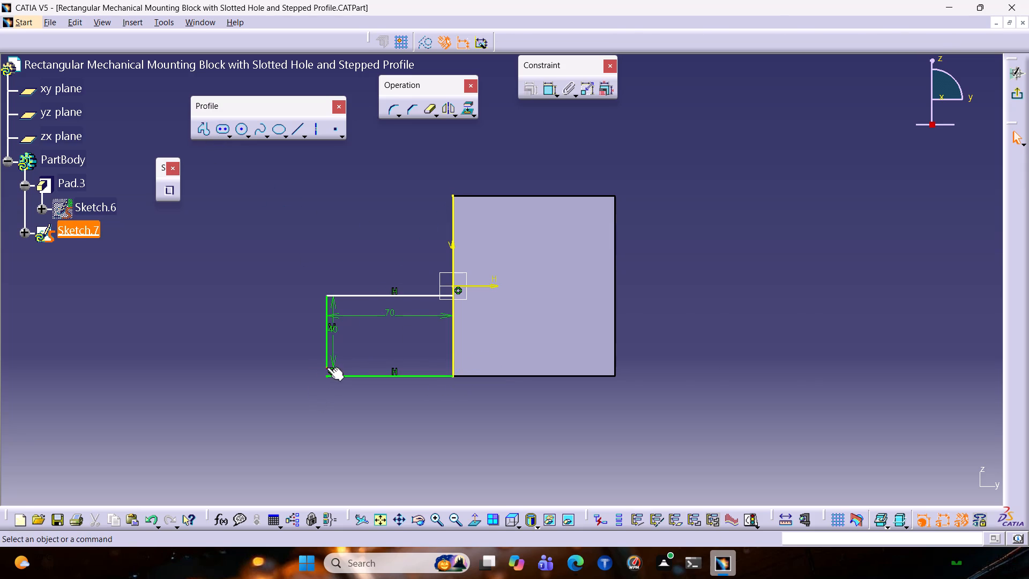
Make the lower end of the 40 mm line coincident with the bottom line's outer endpoint, and exit the sketch.
click(327, 367)
ctrl+click(326, 376)
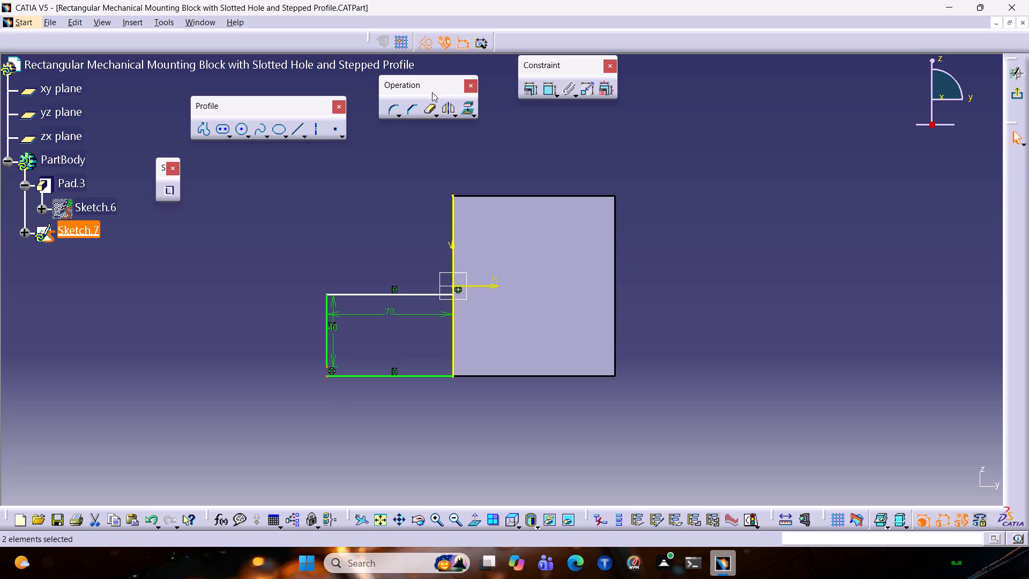
click(525, 87)
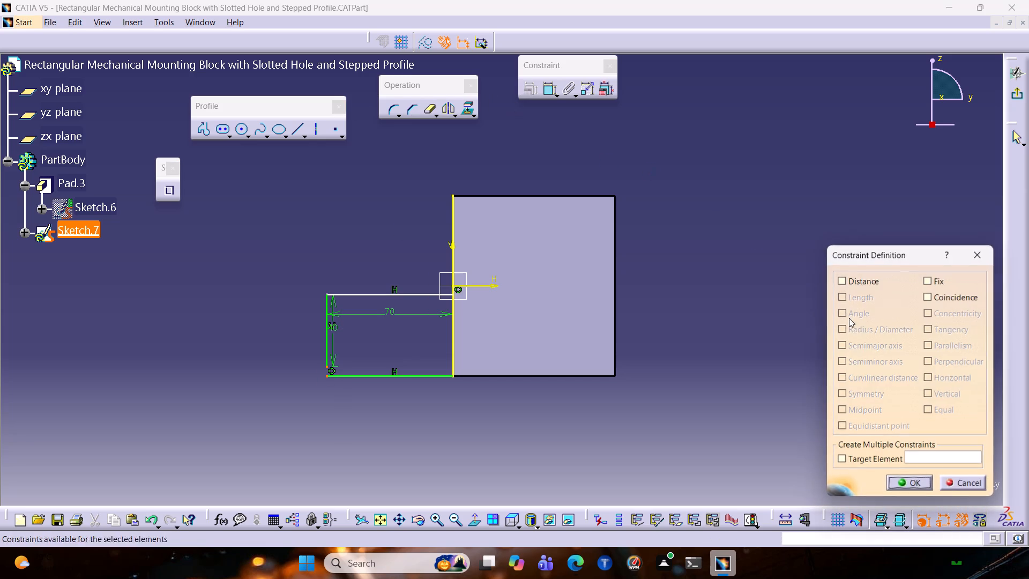
click(947, 294)
click(894, 482)
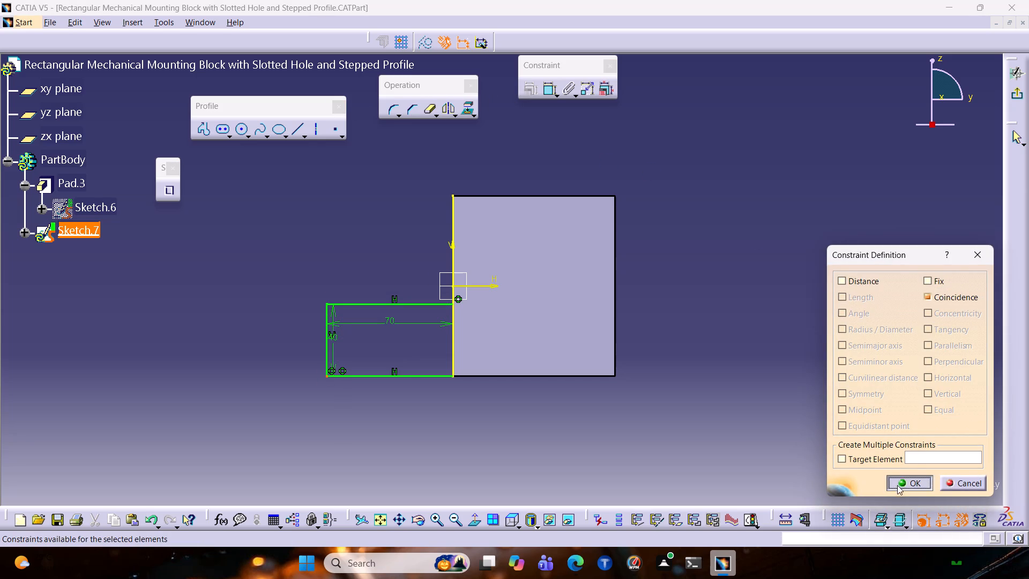
click(1021, 97)
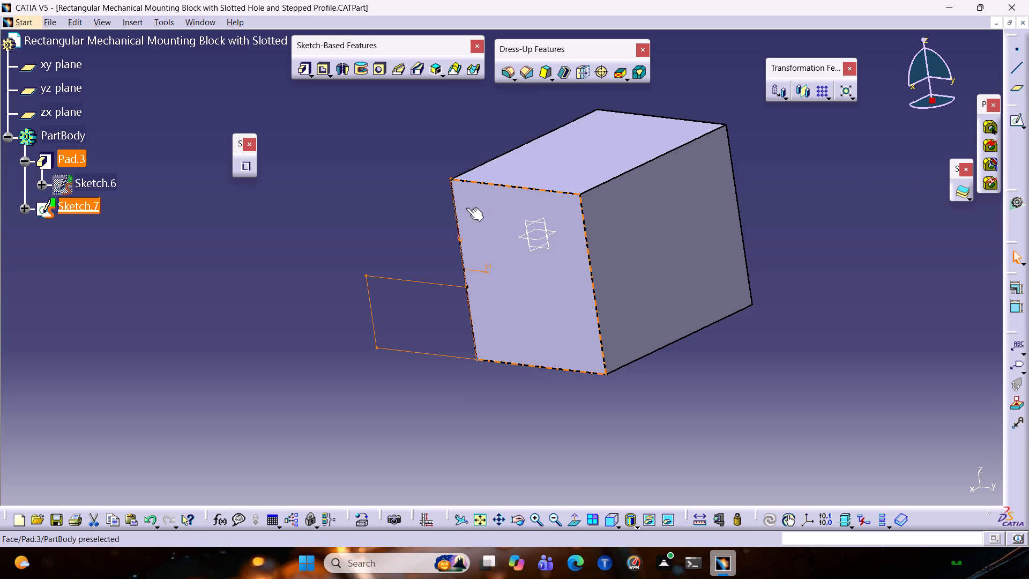
Reopen the step sketch, quick-trim the projected edge above the 70 by 40 mm rectangle, and exit the sketch.
double_click(454, 212)
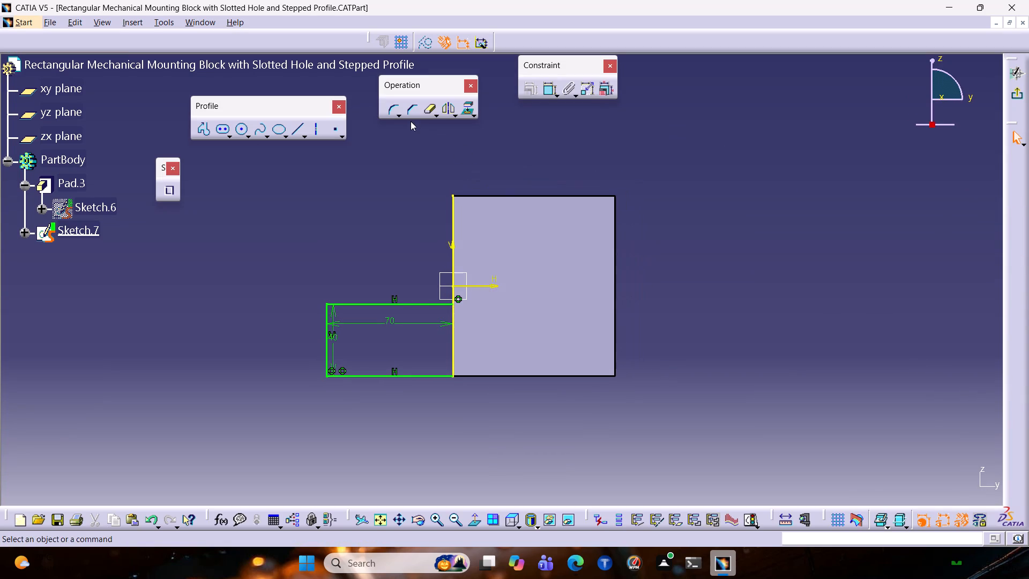
click(433, 110)
double_click(428, 107)
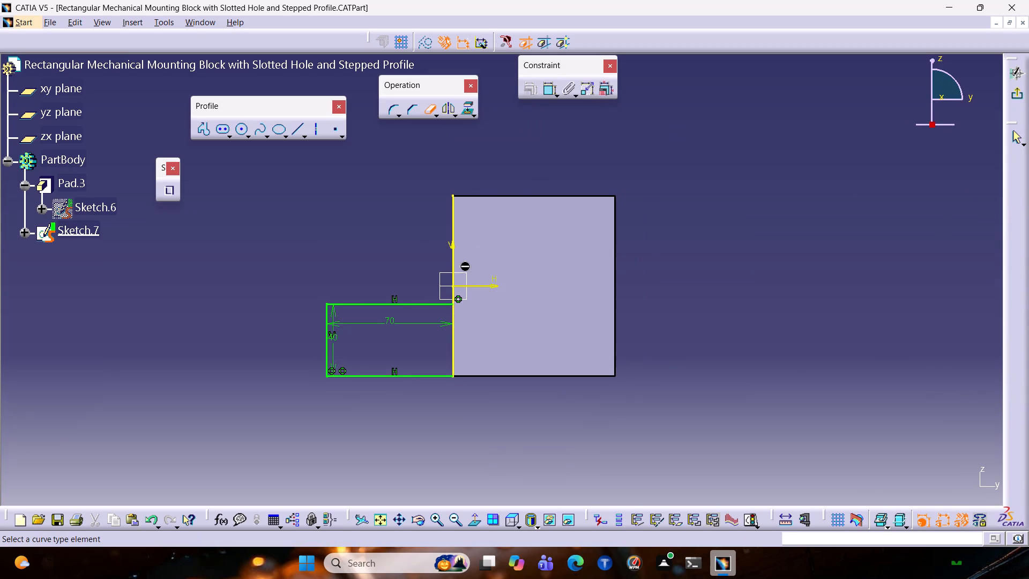
click(456, 236)
click(453, 234)
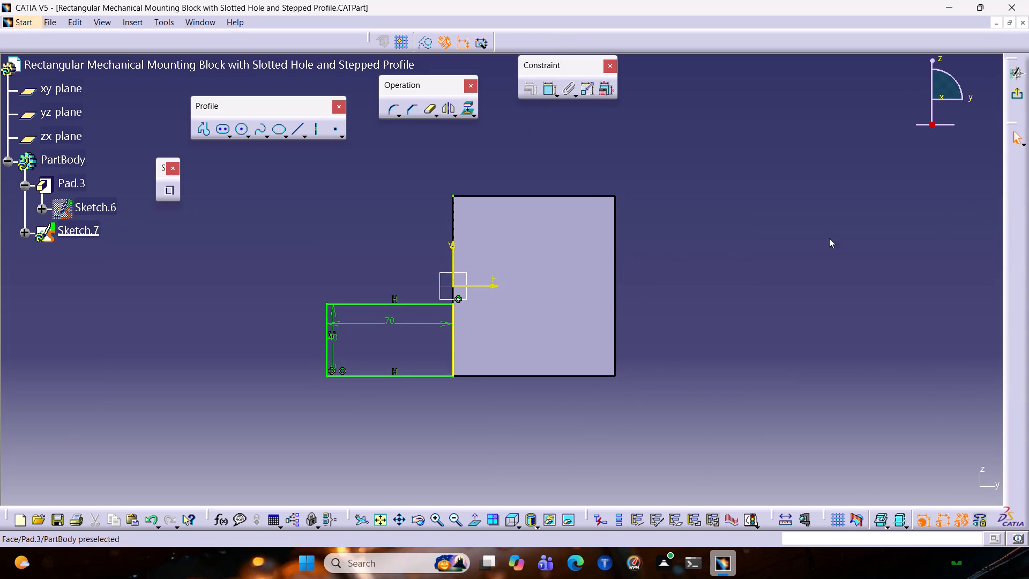
click(1016, 95)
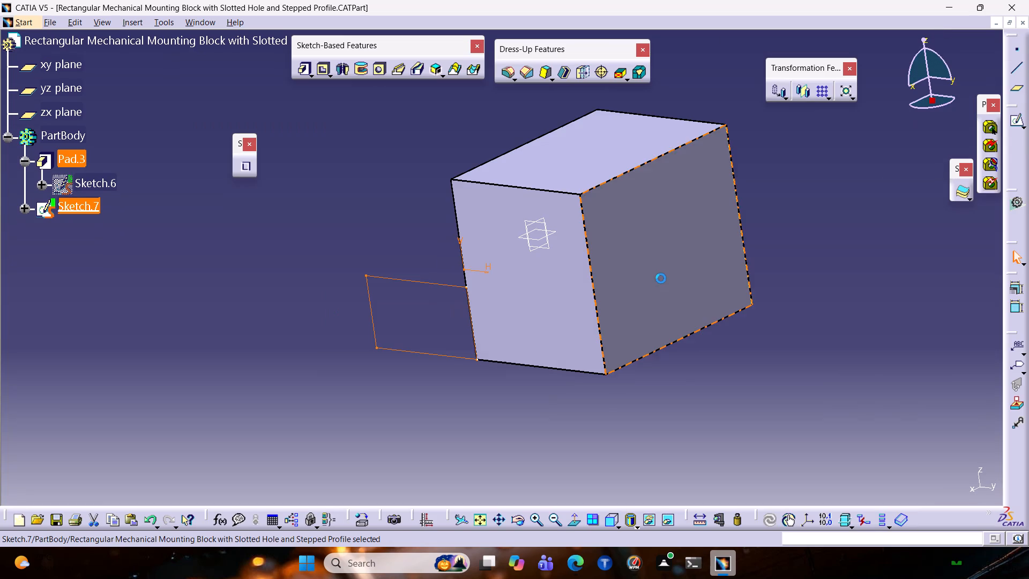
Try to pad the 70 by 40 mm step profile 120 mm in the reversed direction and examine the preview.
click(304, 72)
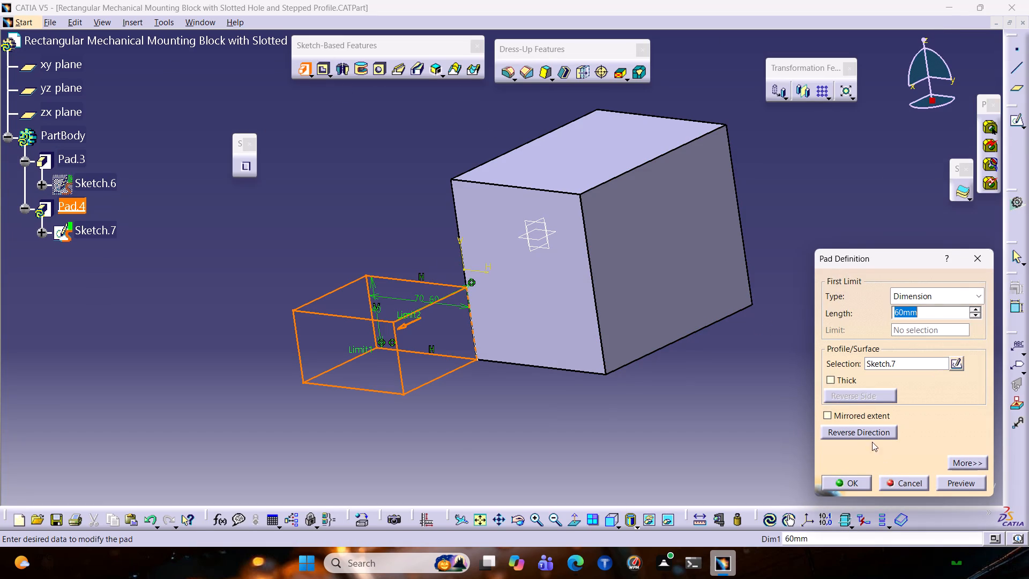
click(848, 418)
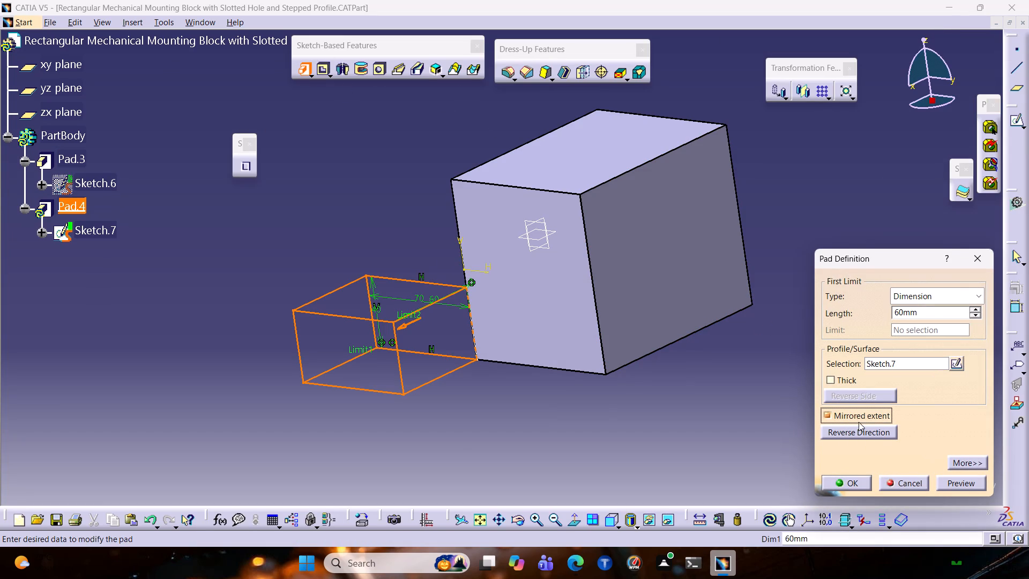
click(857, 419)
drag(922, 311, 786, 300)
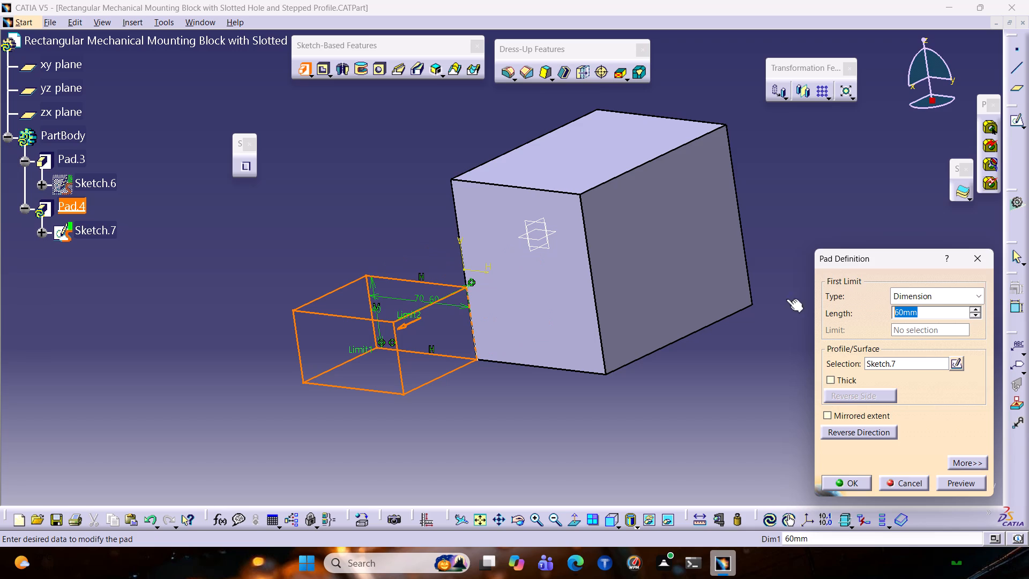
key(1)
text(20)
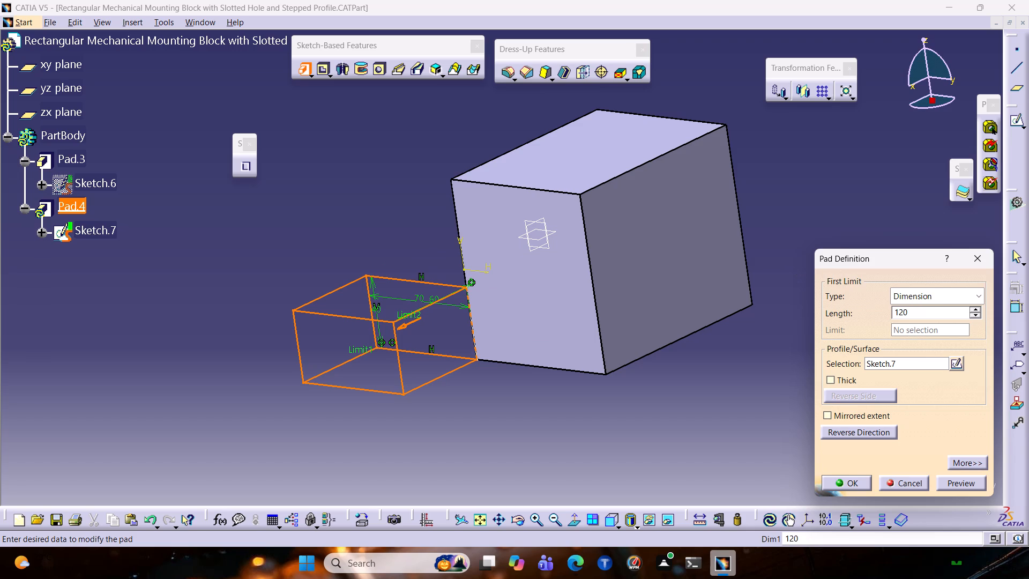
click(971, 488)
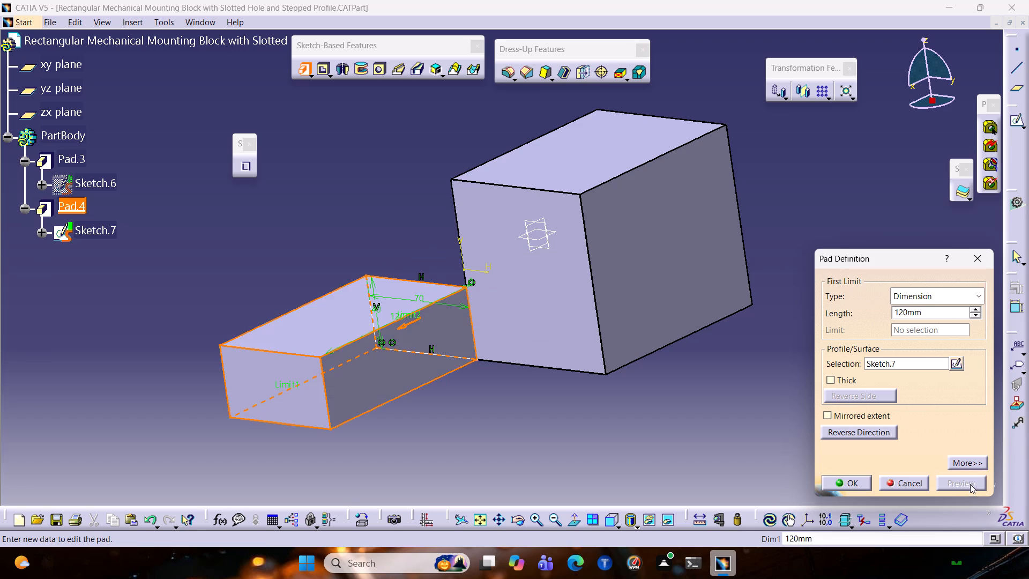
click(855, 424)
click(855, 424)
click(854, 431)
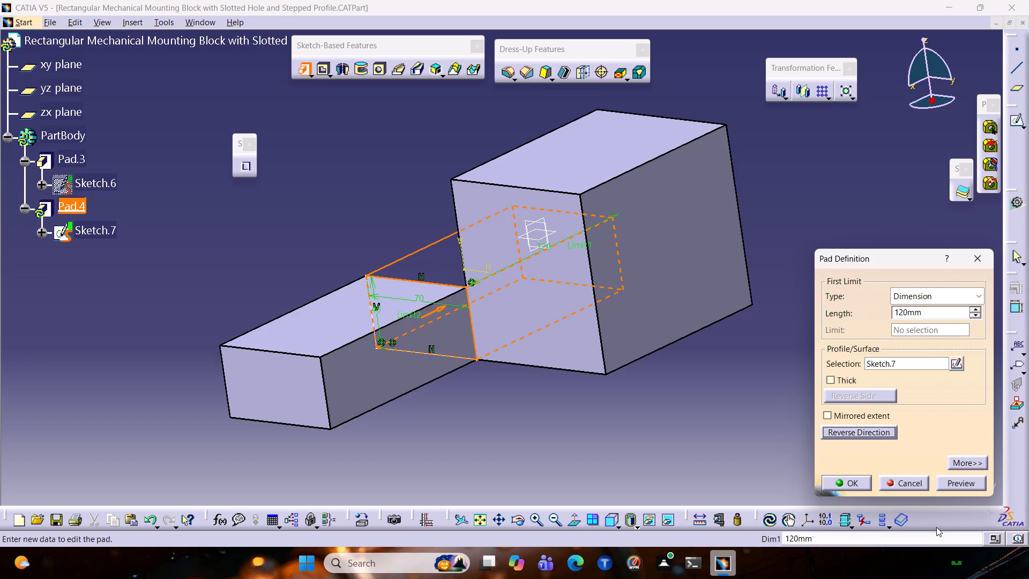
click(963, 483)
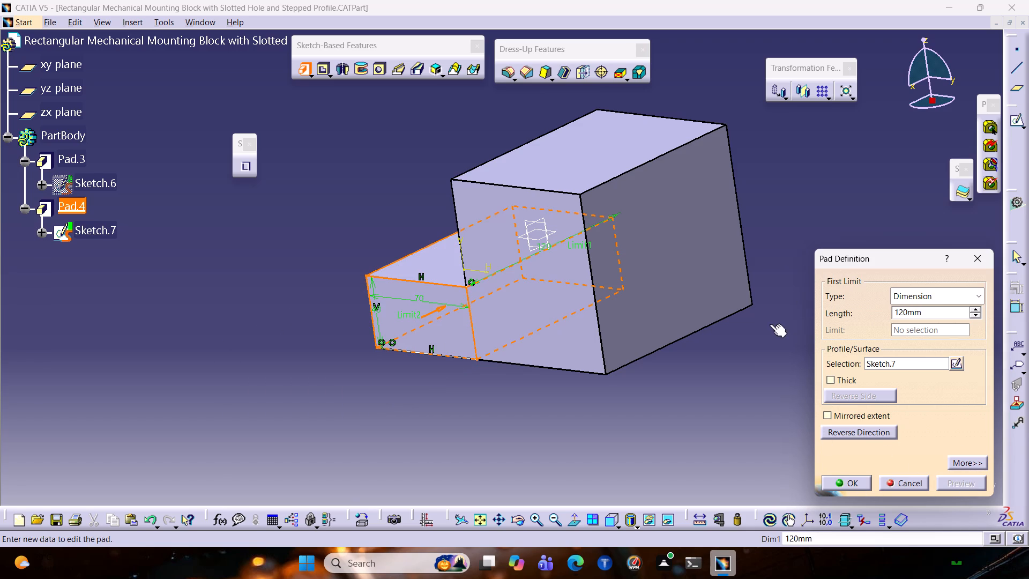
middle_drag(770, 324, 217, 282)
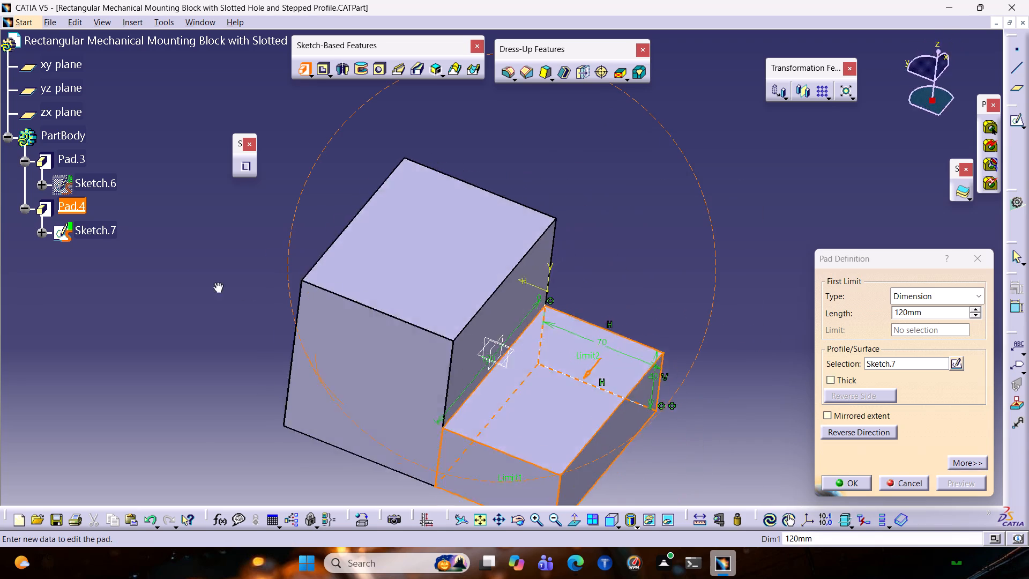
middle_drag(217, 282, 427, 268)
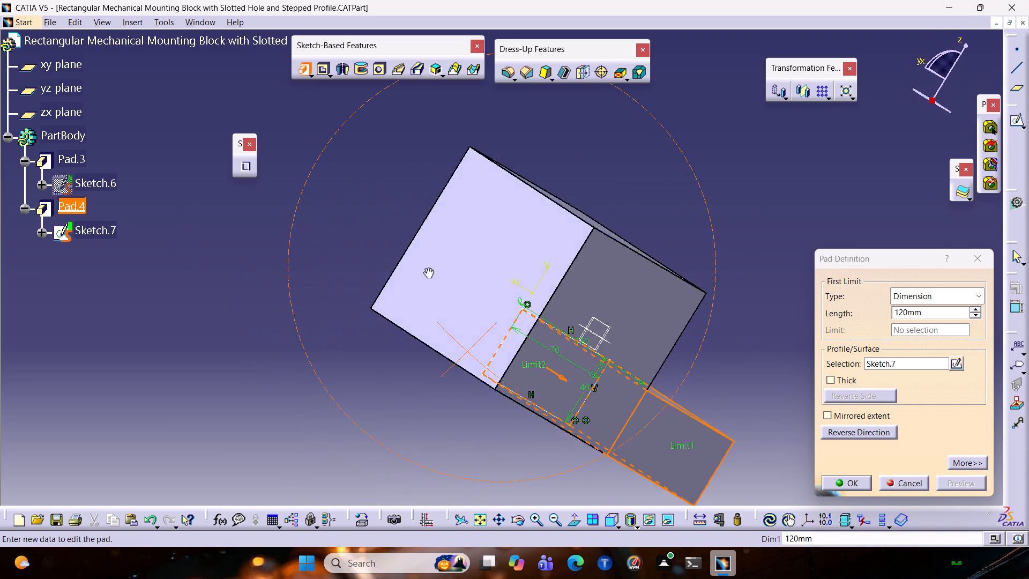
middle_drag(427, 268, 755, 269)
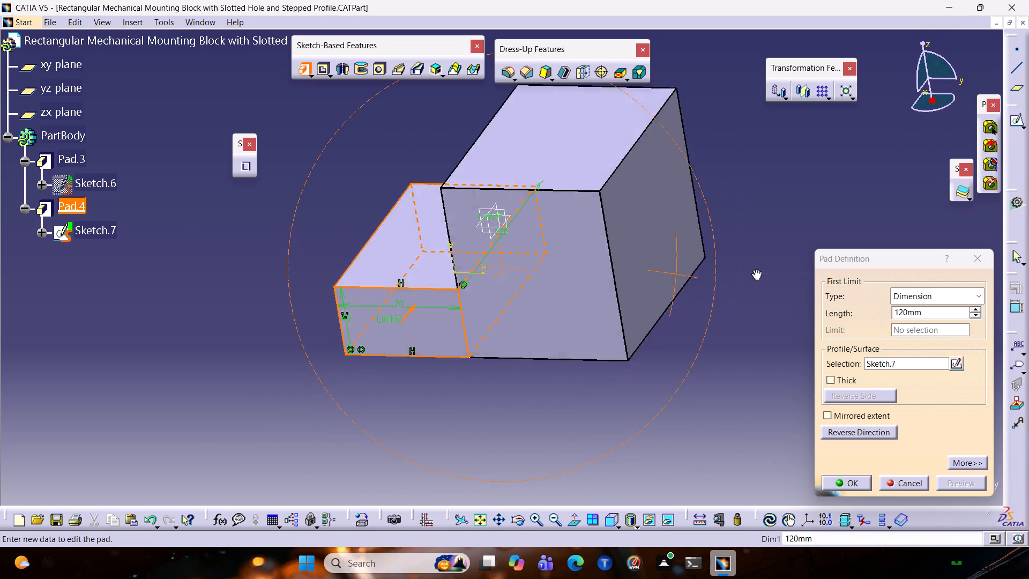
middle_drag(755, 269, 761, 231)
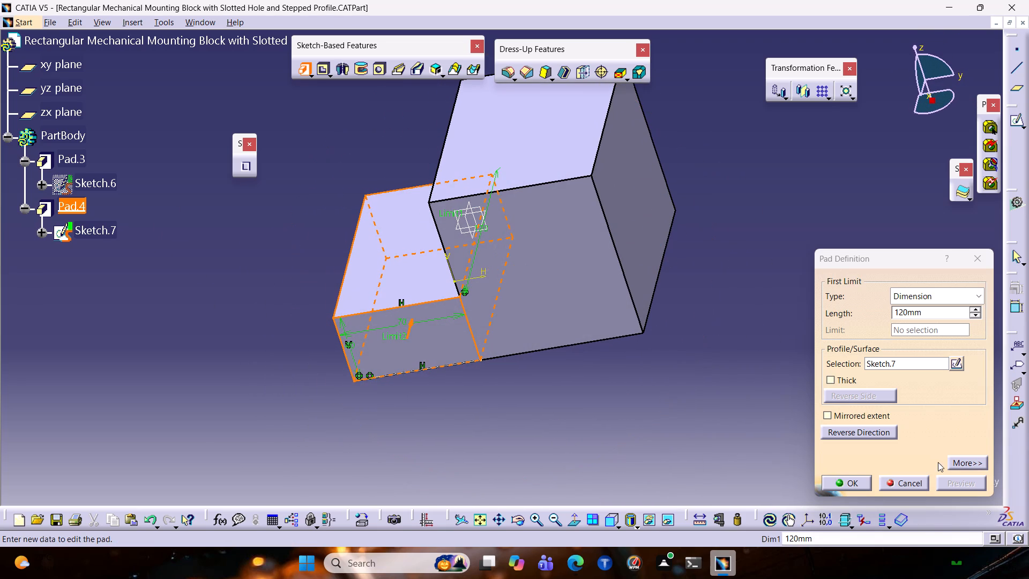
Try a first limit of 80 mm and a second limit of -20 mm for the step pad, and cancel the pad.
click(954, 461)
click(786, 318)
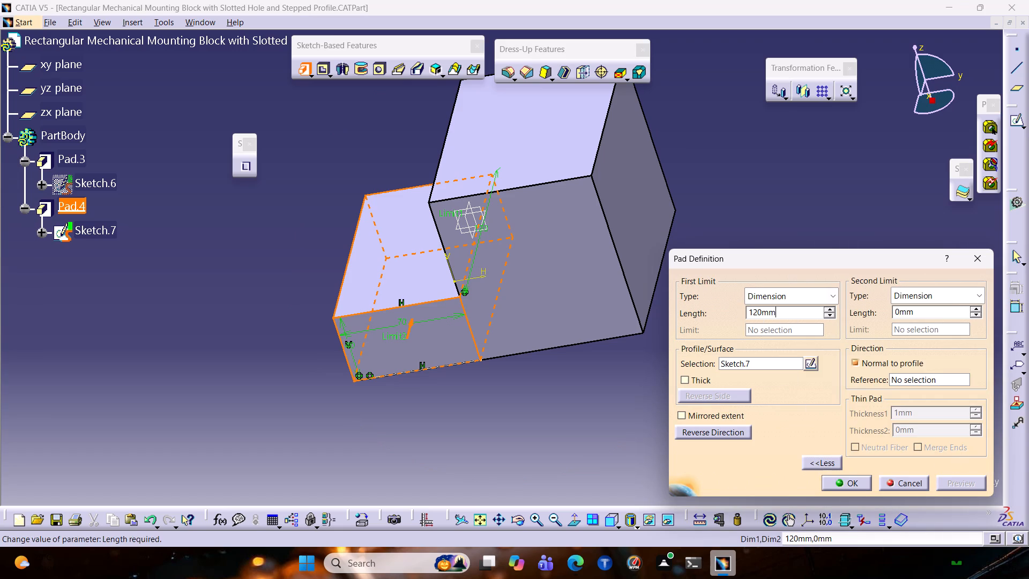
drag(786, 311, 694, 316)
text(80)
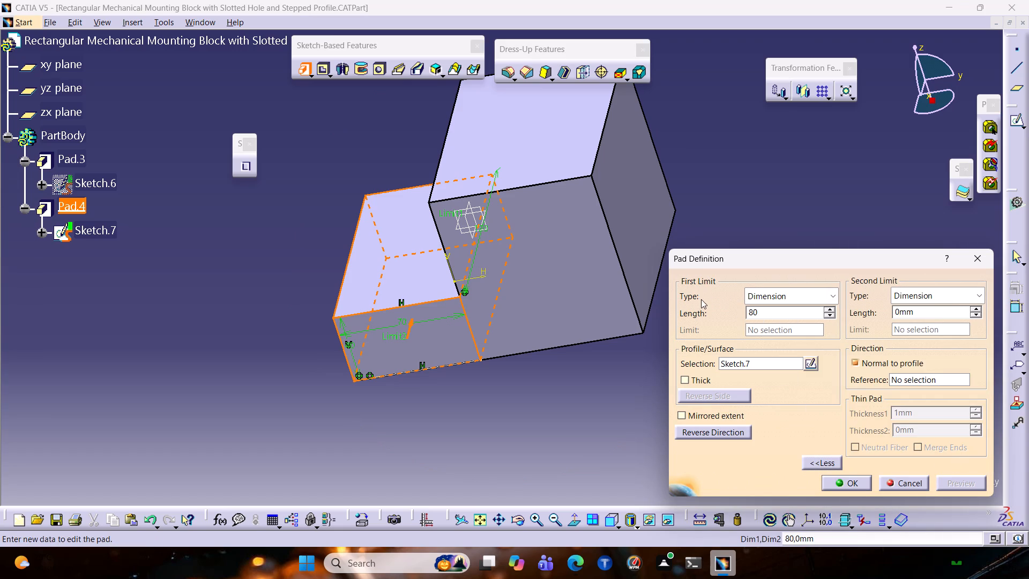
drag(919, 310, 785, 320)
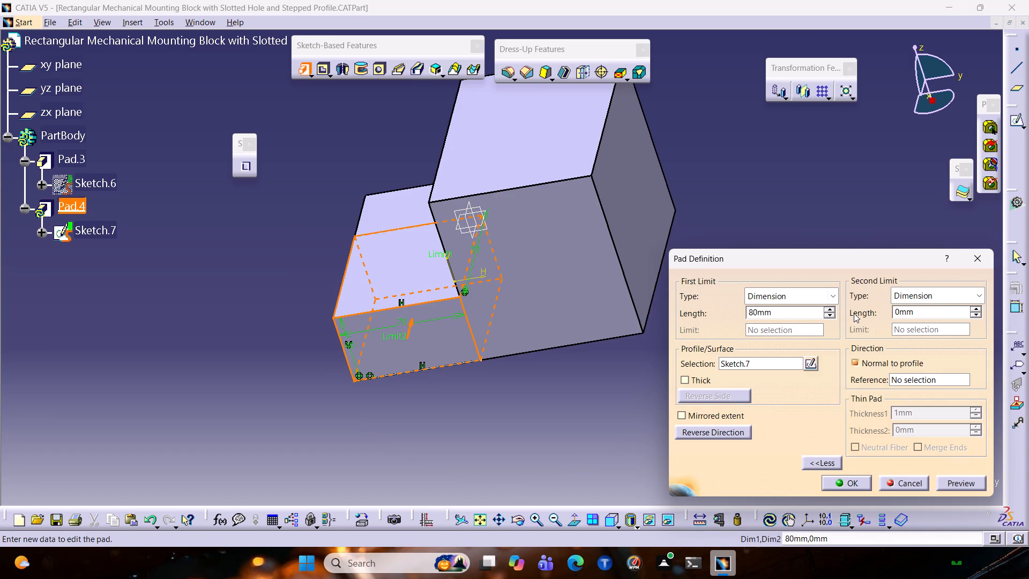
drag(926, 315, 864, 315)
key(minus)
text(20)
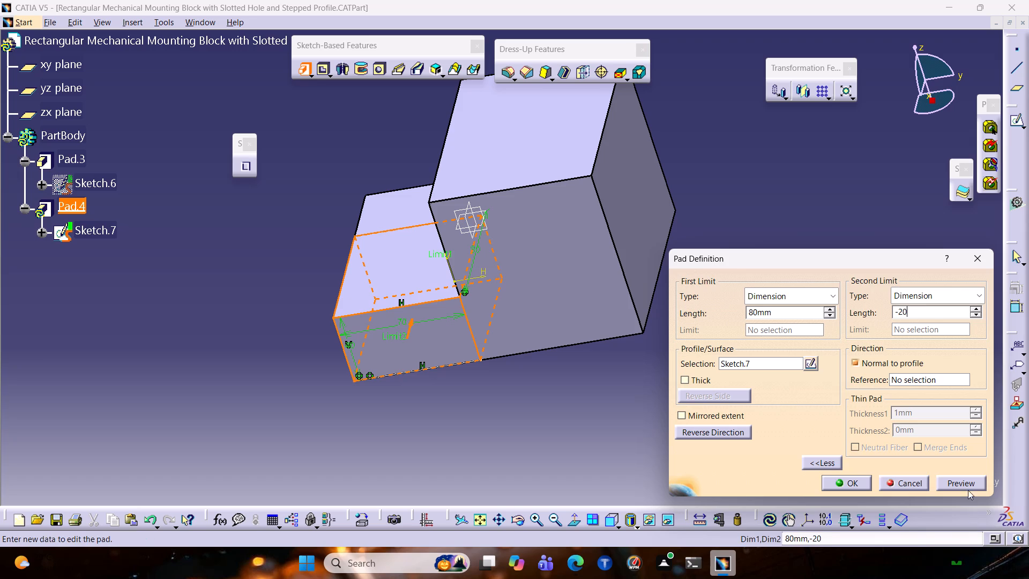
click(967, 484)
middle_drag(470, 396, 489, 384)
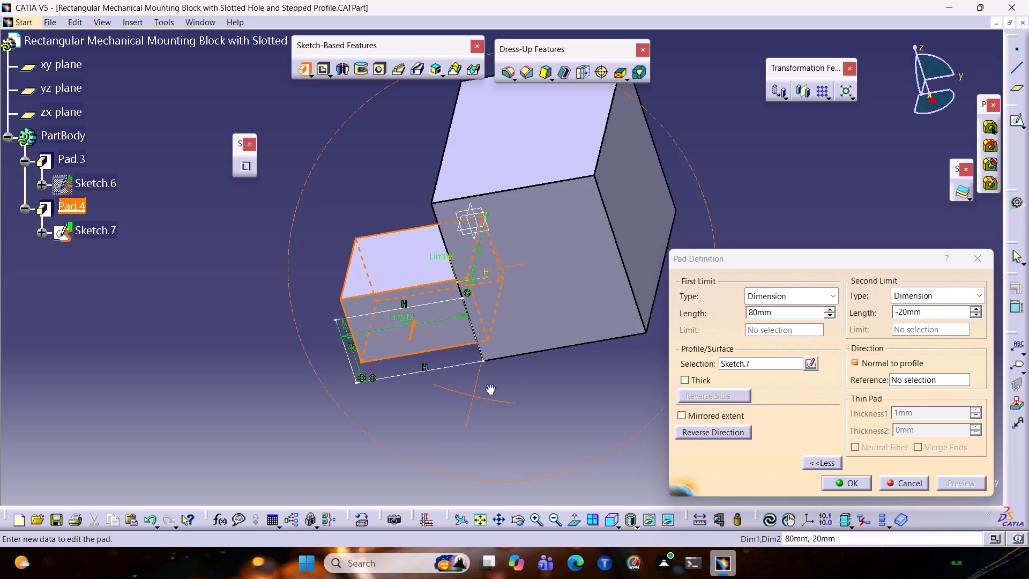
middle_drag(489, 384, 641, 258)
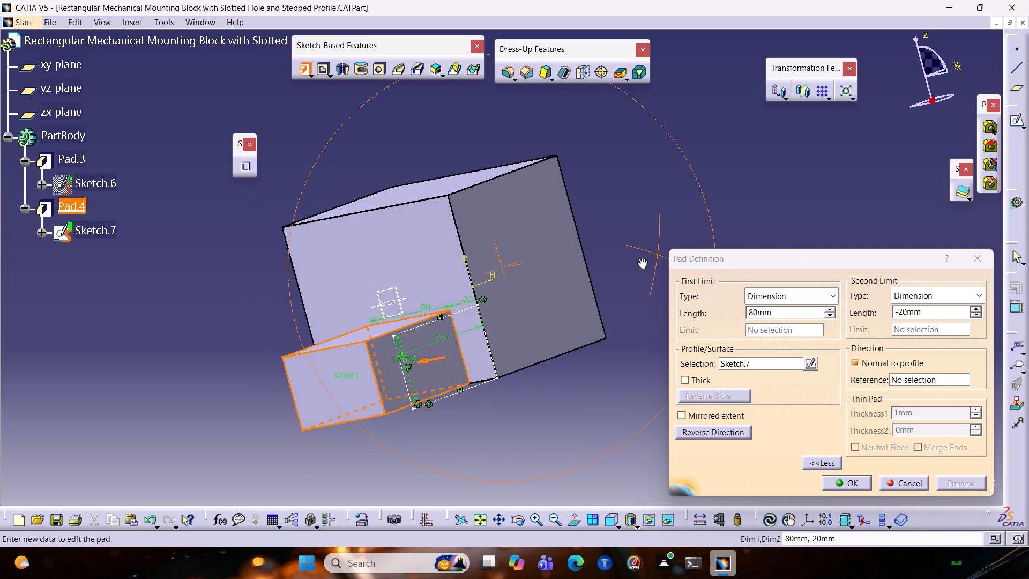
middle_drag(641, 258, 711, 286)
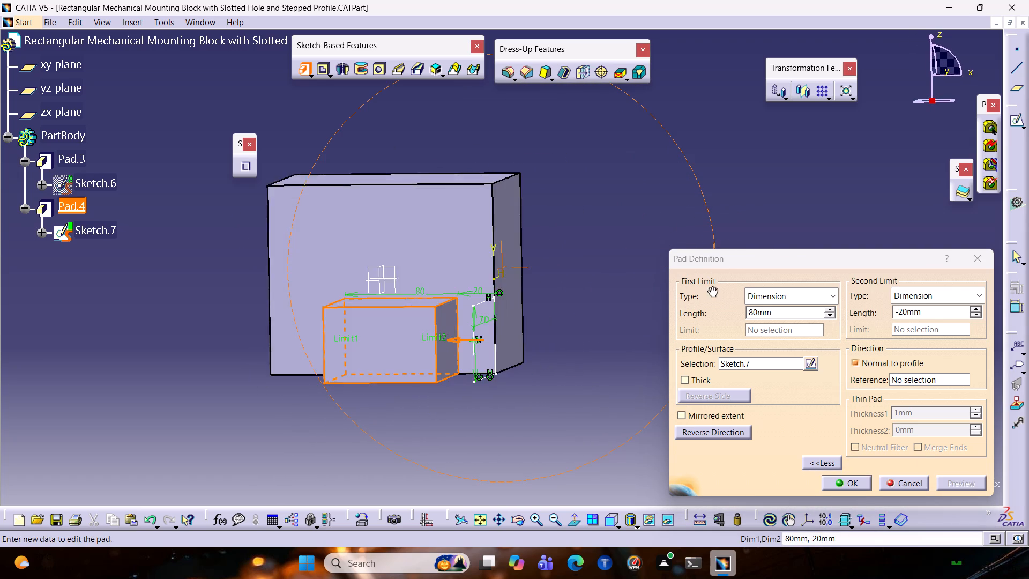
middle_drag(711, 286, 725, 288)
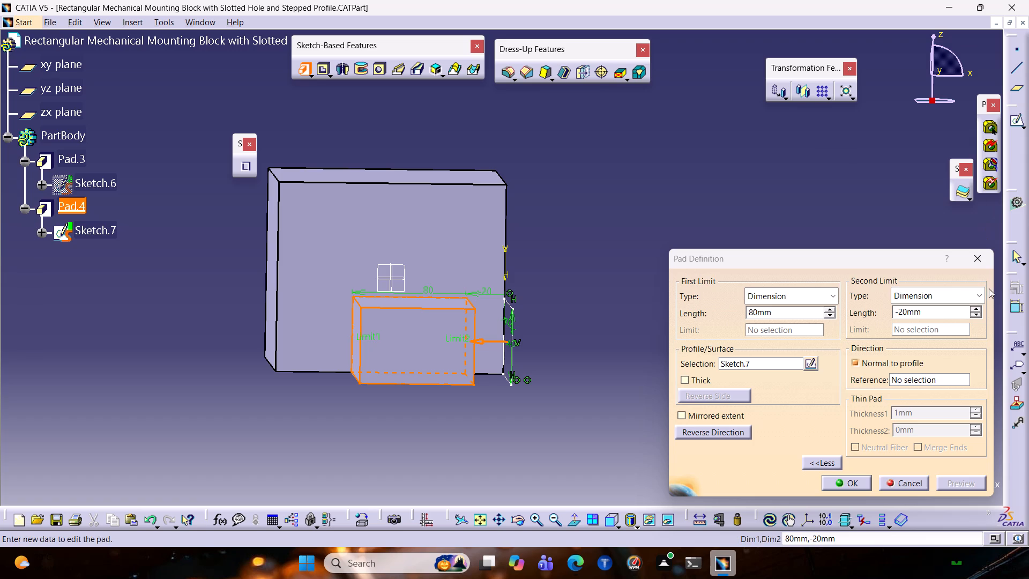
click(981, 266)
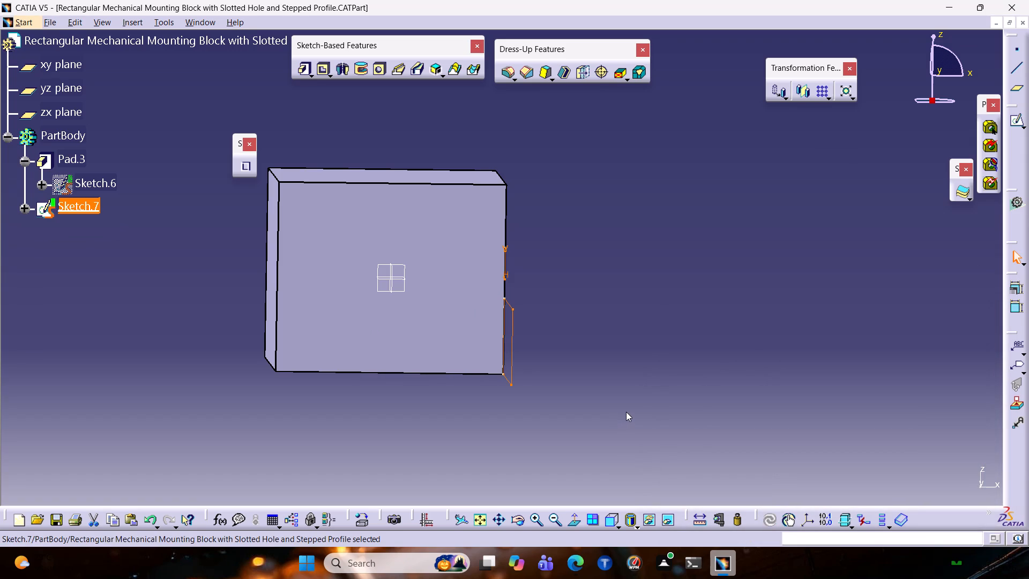
Undo the step sketch on the block's side face so that only the main block is left.
key(ctrl+z)
key(ctrl+z)
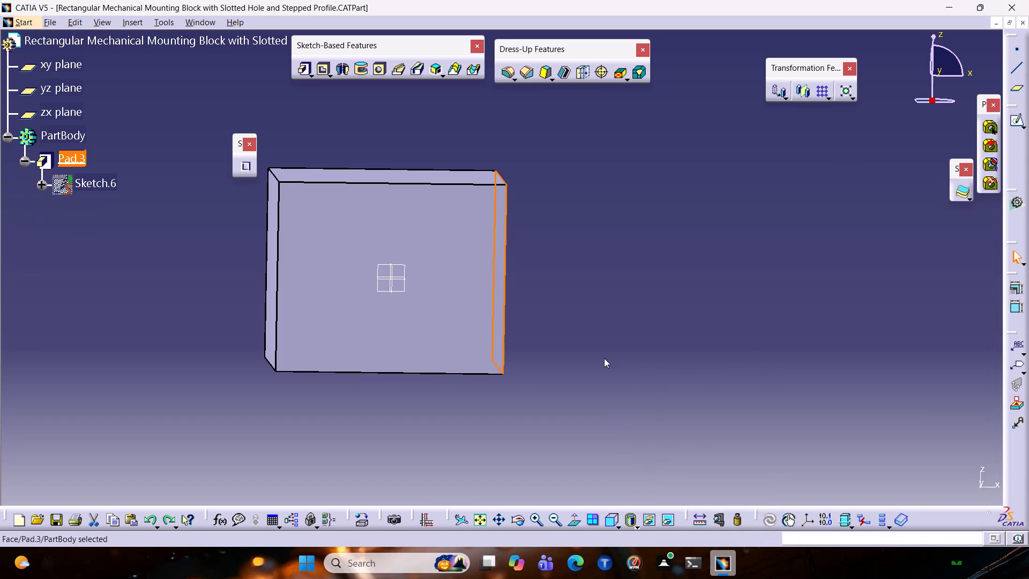
click(603, 320)
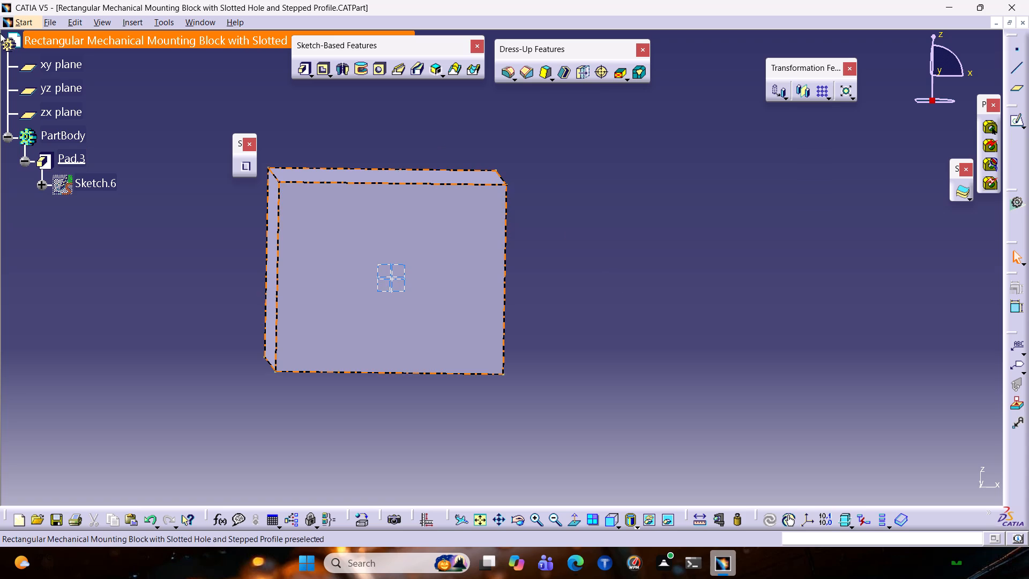
Open a new sketch on the yz plane.
click(53, 83)
click(1011, 123)
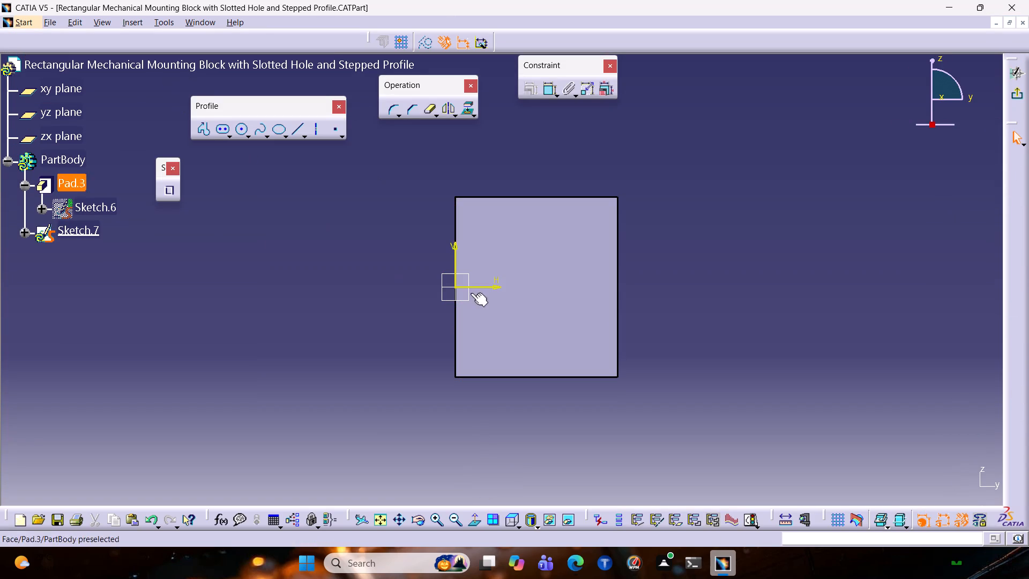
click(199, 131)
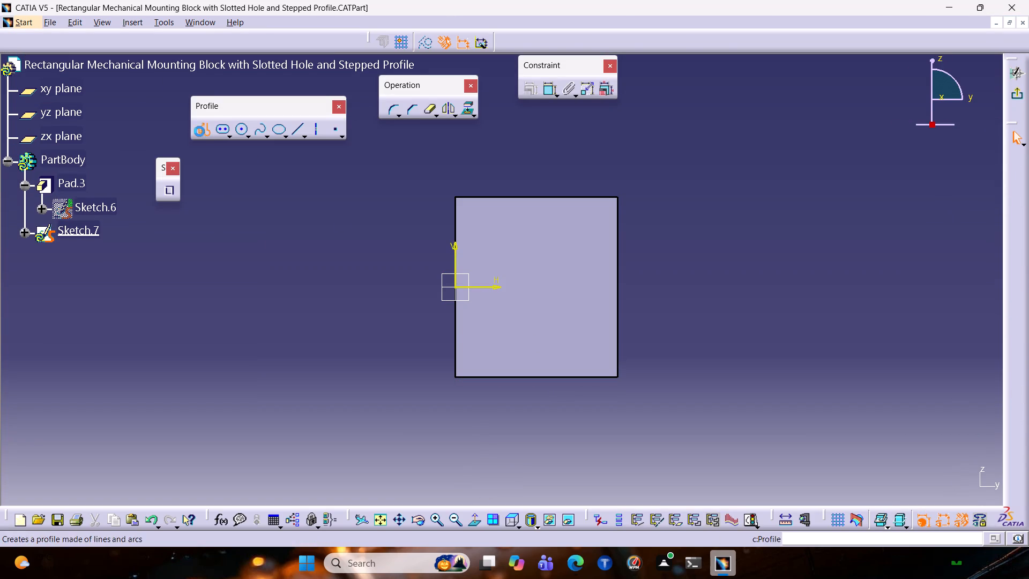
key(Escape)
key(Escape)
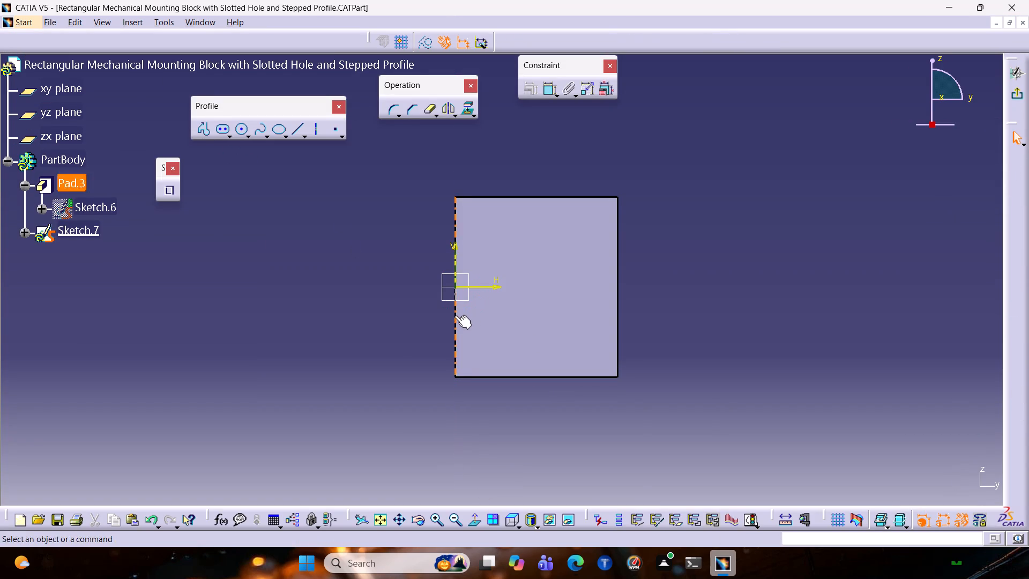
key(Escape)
Project the block's vertical edge that lies along the V axis into the sketch.
double_click(456, 312)
click(443, 266)
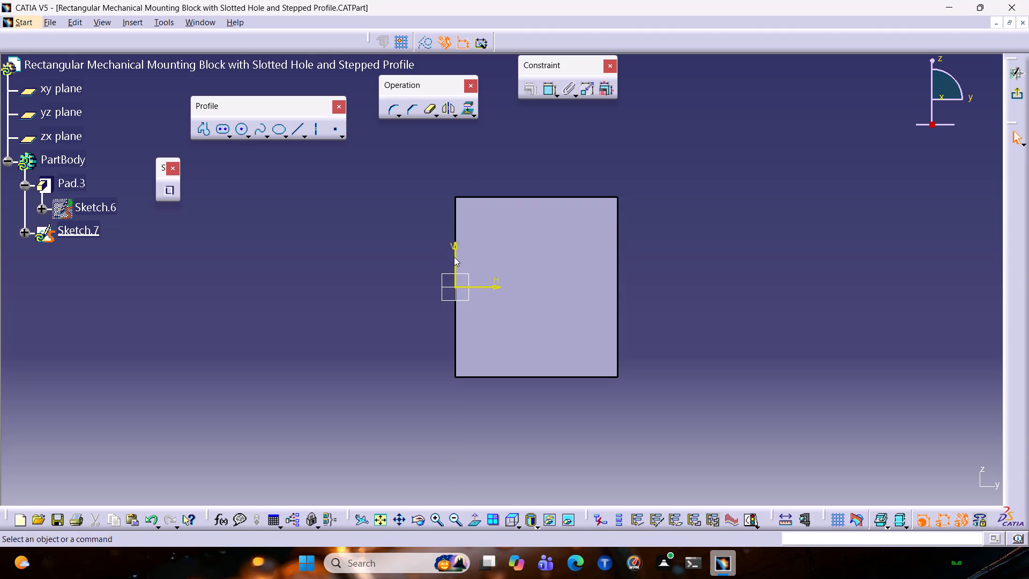
click(457, 233)
click(467, 112)
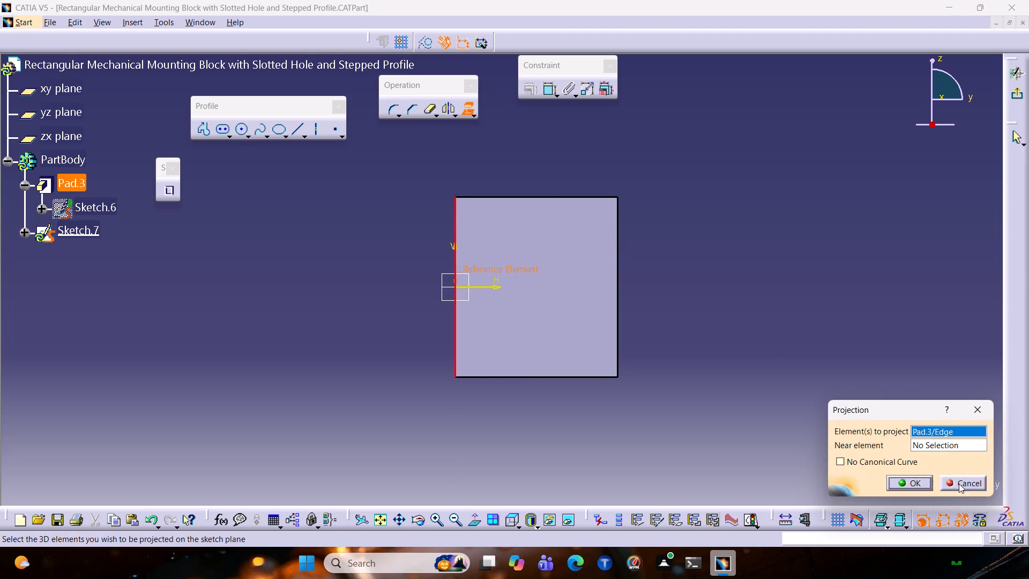
click(927, 482)
click(304, 173)
Start a profile on the projected edge about 17 mm below the origin with a 70 mm horizontal line along negative H.
click(203, 129)
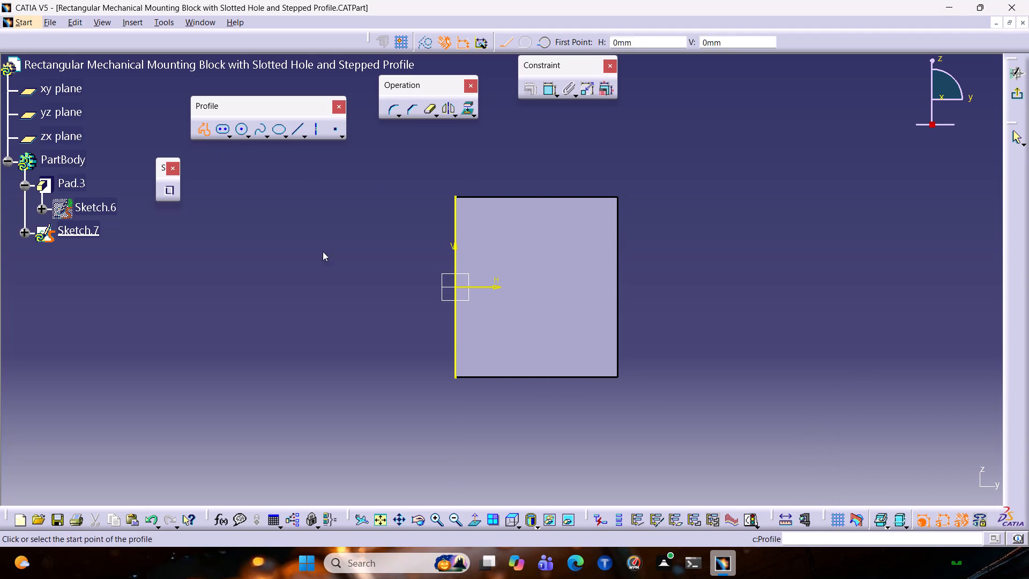
click(455, 317)
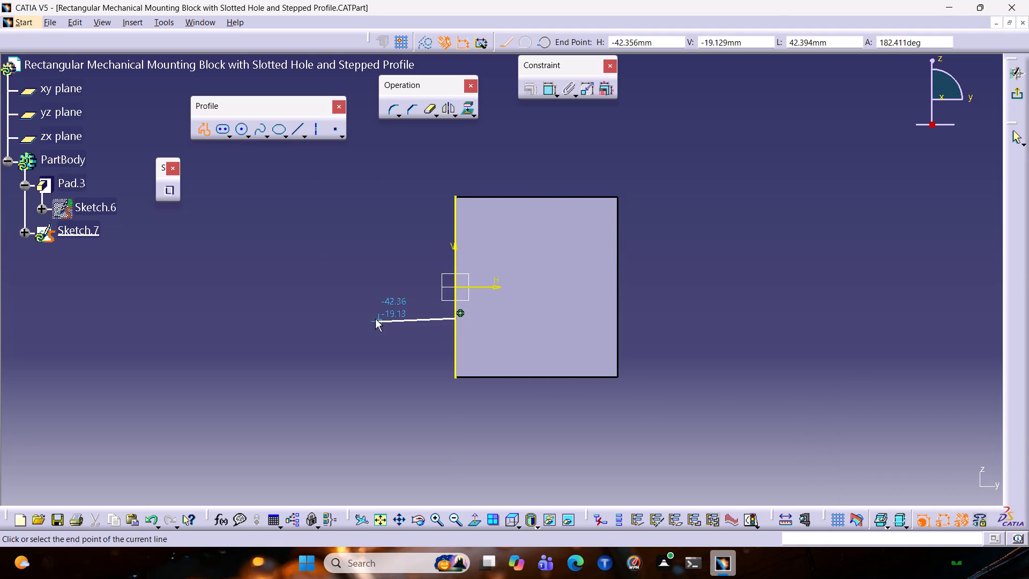
key(Tab)
key(Tab)
key(Tab)
key(Tab)
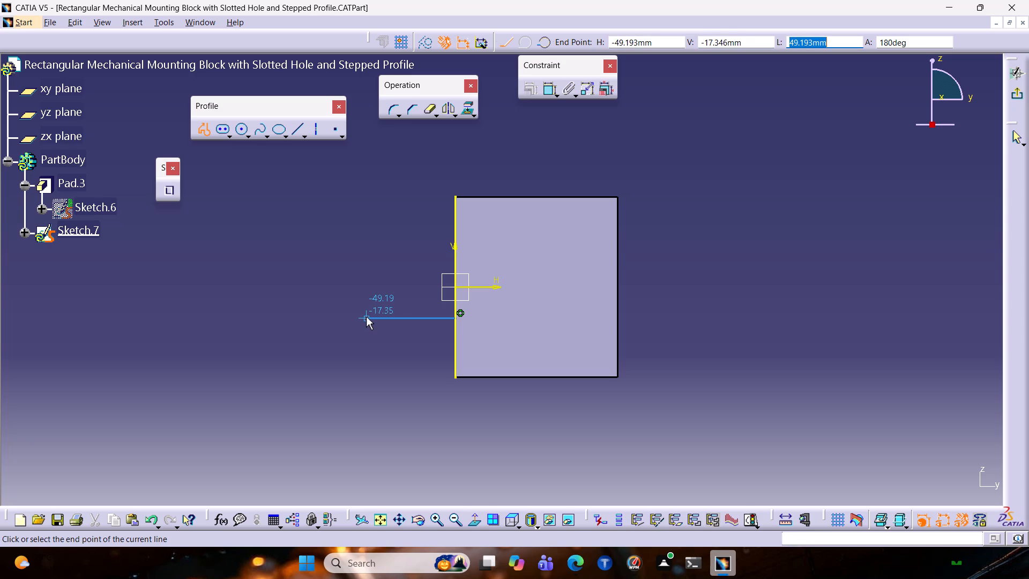
text(70)
key(Return)
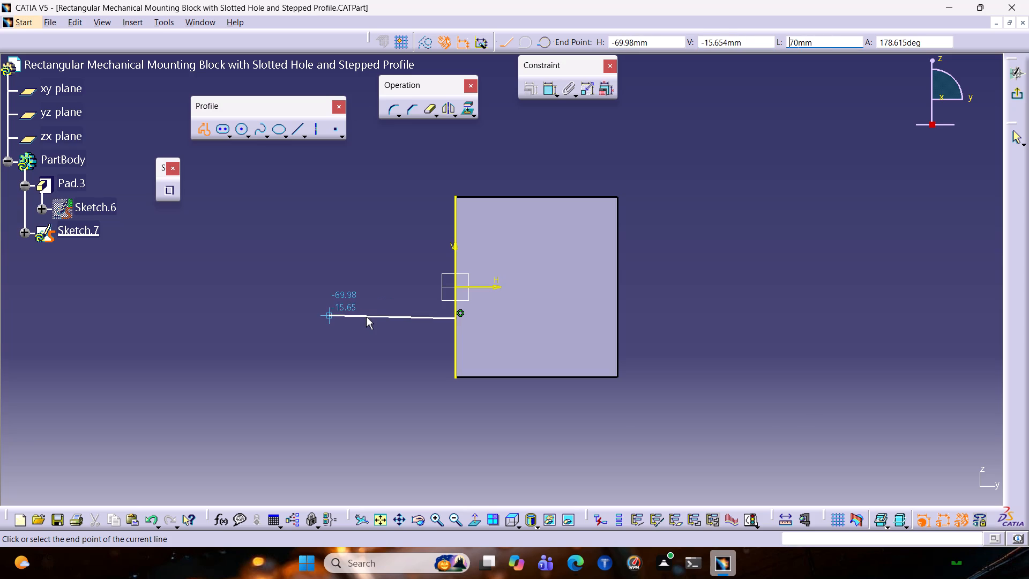
click(323, 318)
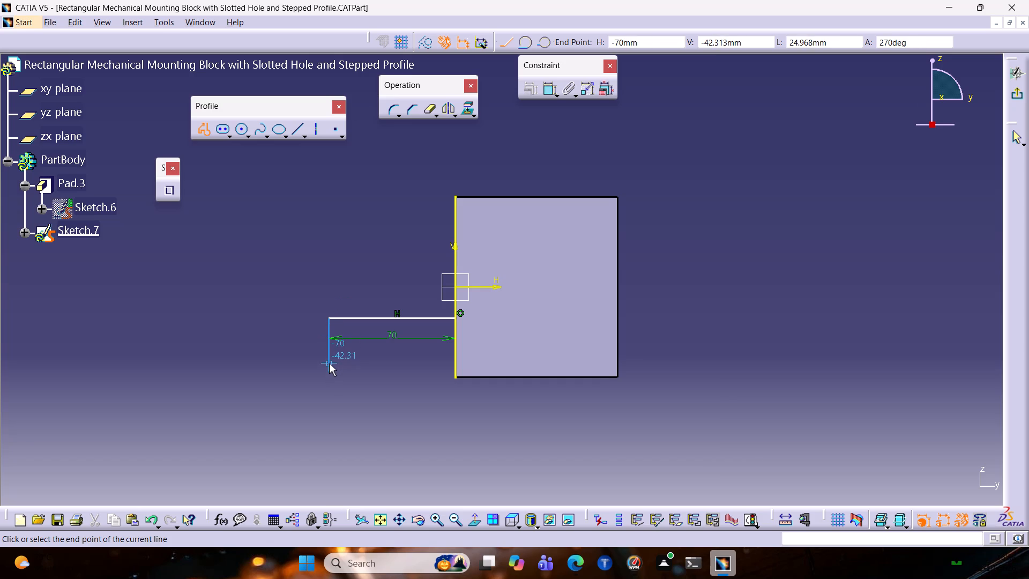
Continue the profile with a 40 mm vertical line downward from the outer end of the 70 mm line.
key(Tab)
key(Tab)
key(Tab)
key(Tab)
text(40)
key(Return)
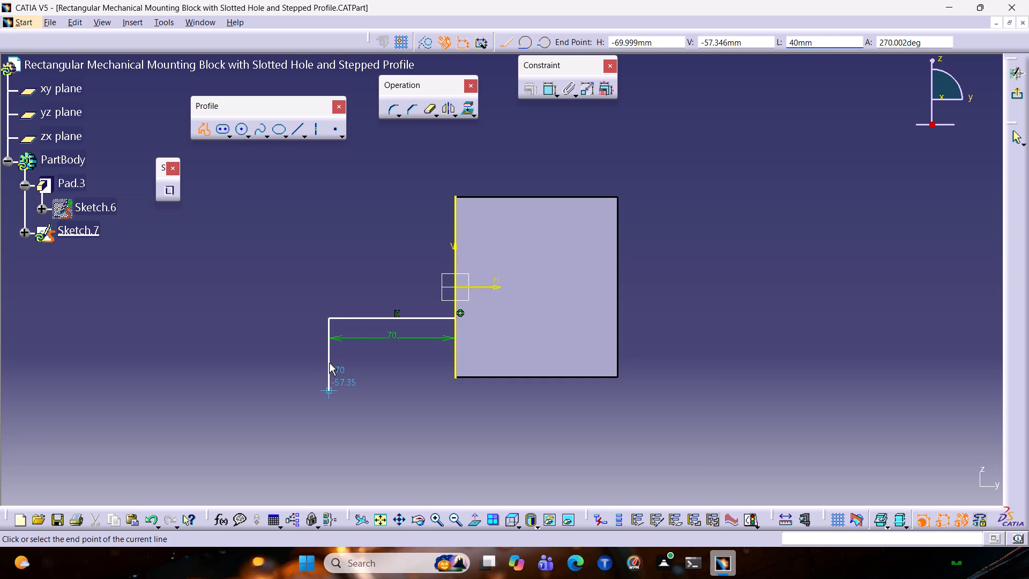
click(329, 392)
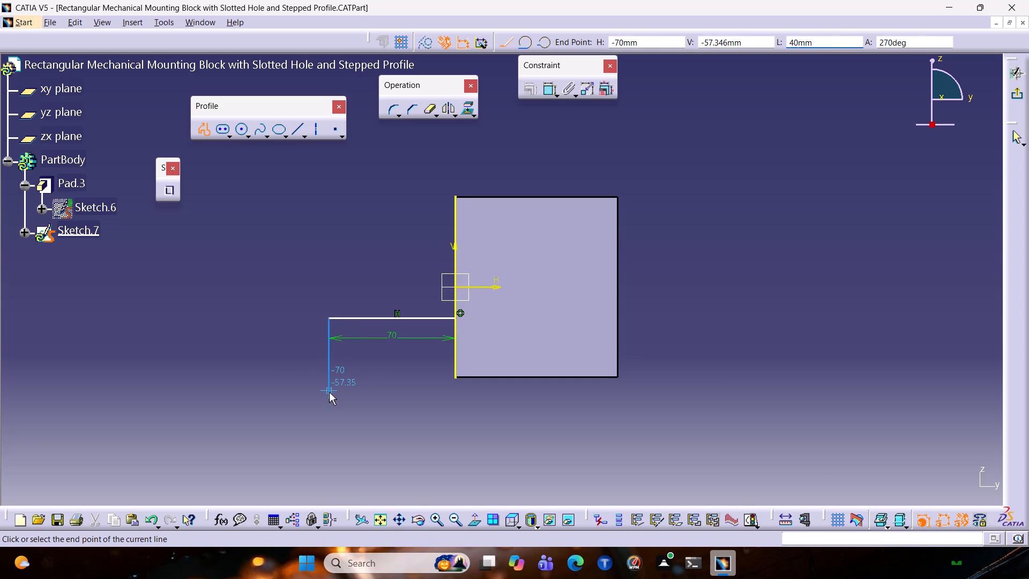
End the profile after the 40 mm vertical line and shift its 70 mm horizontal line slightly upward along the projected edge.
key(Escape)
key(Escape)
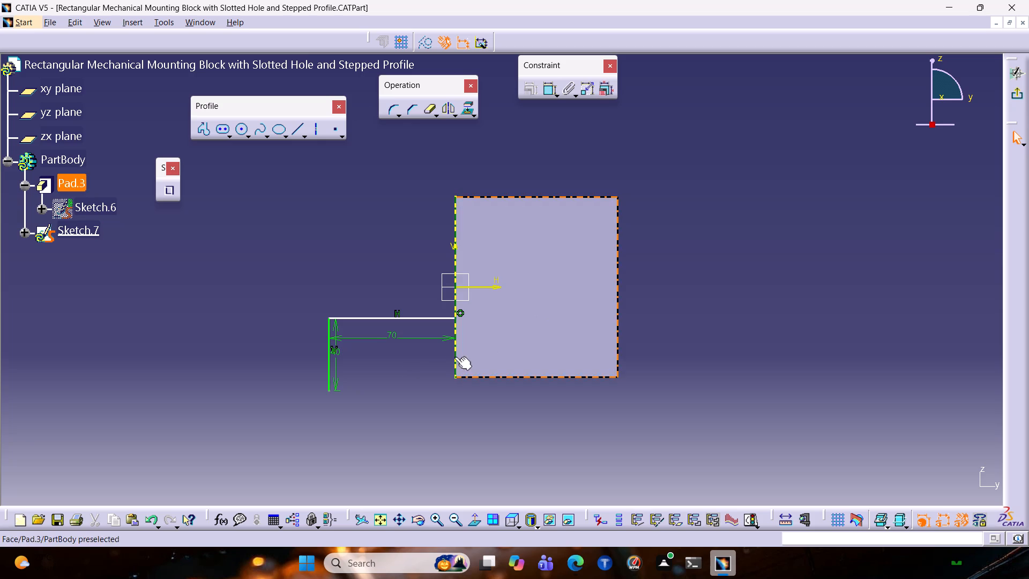
drag(434, 317, 434, 307)
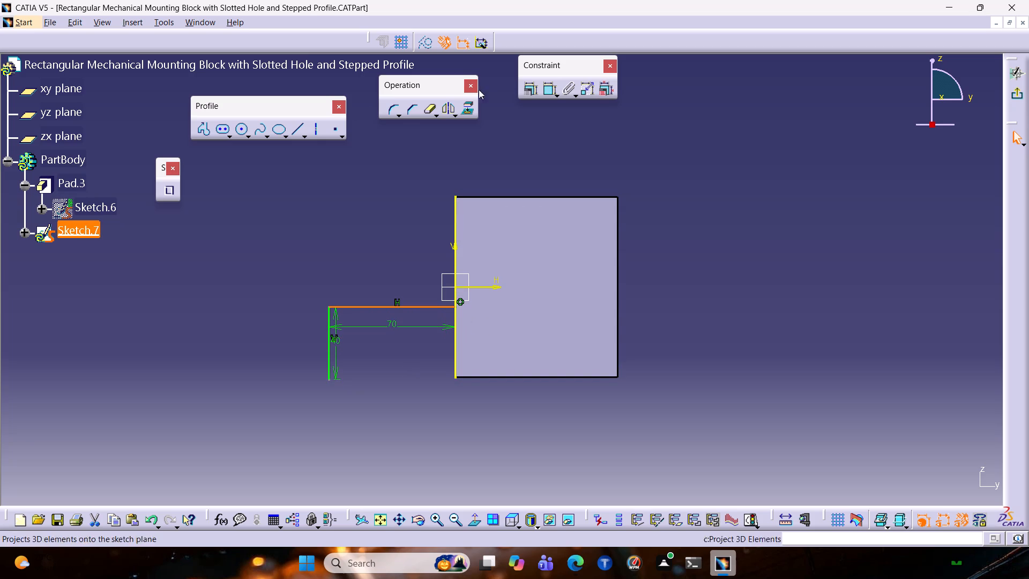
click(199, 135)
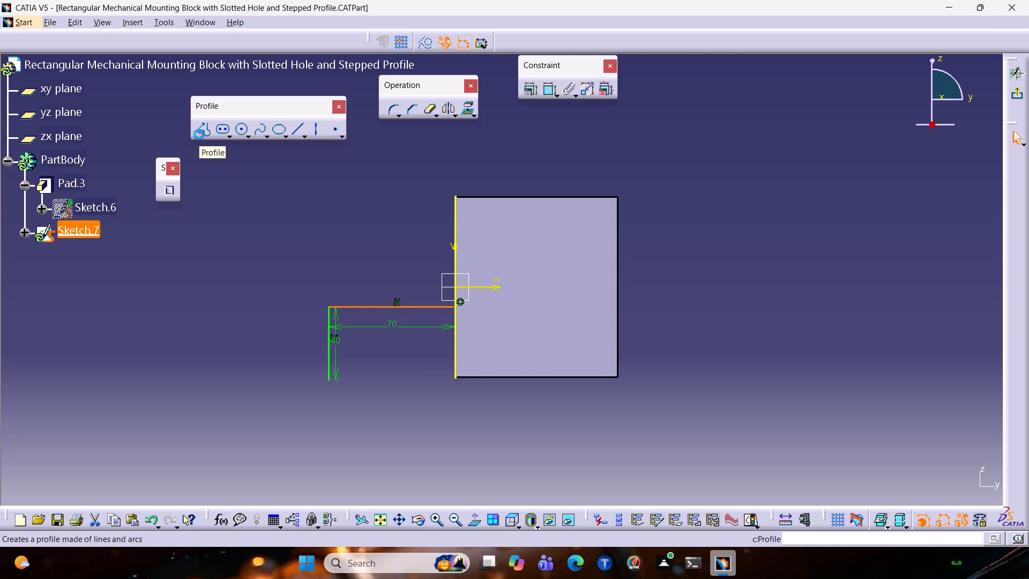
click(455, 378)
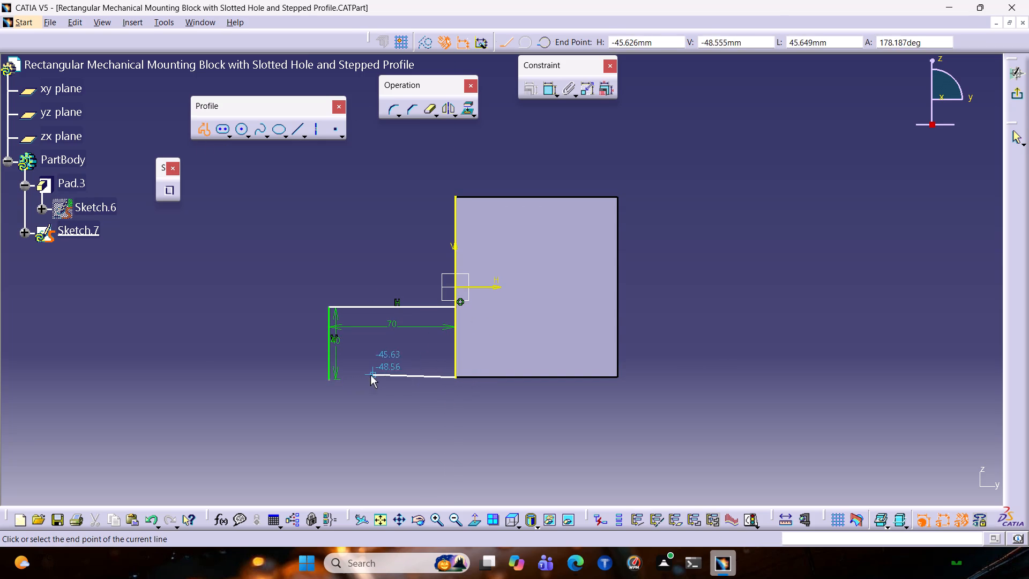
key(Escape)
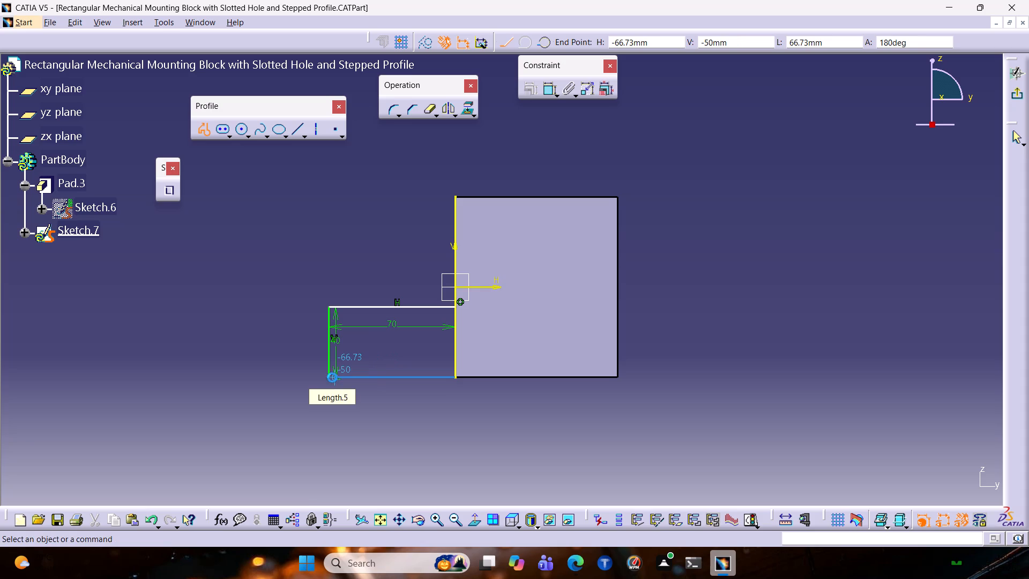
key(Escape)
Raise the open profile a little more and draw a horizontal line about 70 mm long from the block's lower corner toward negative H.
drag(376, 306, 378, 297)
click(193, 126)
click(201, 132)
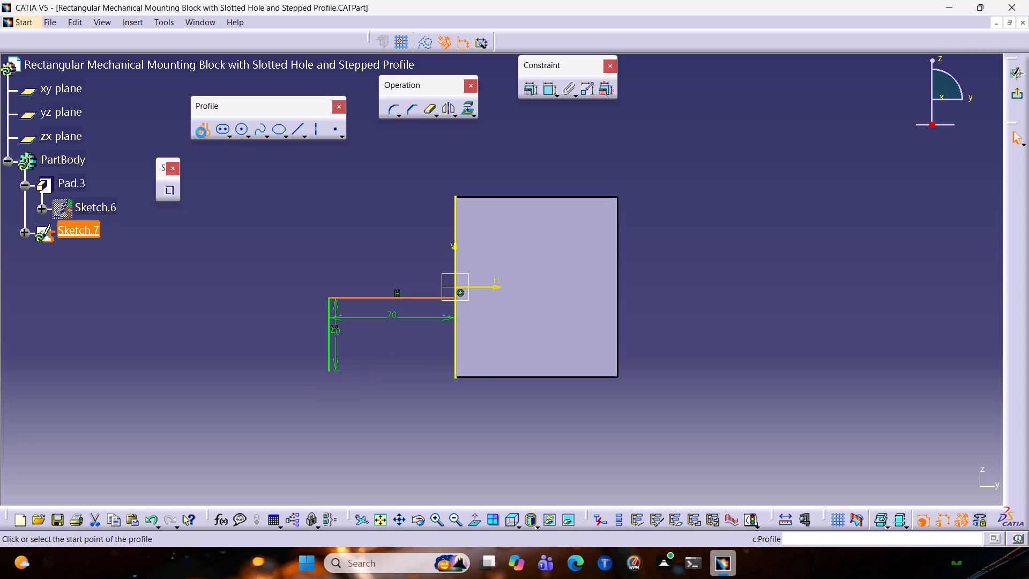
click(454, 378)
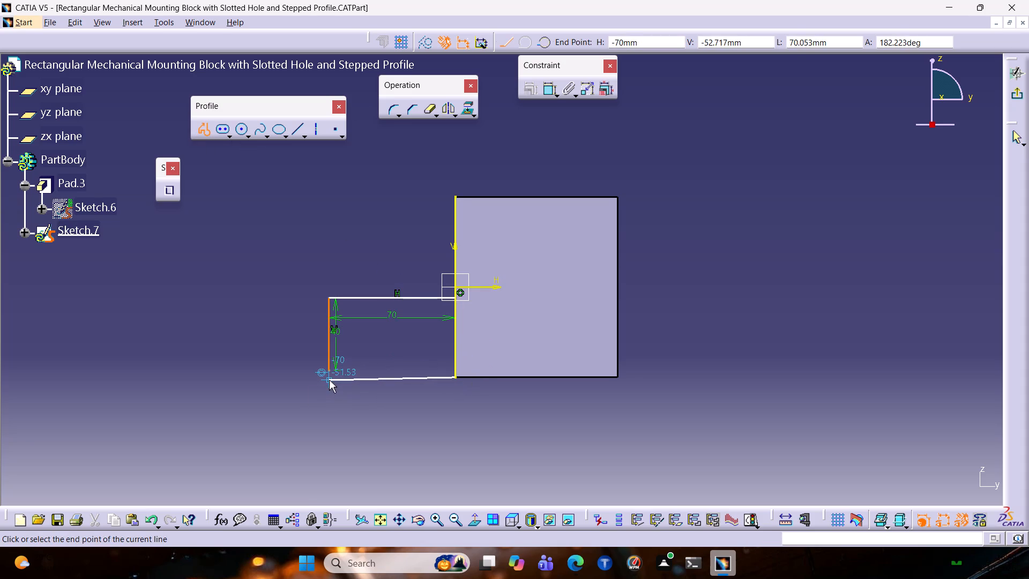
click(327, 379)
key(Escape)
key(Escape)
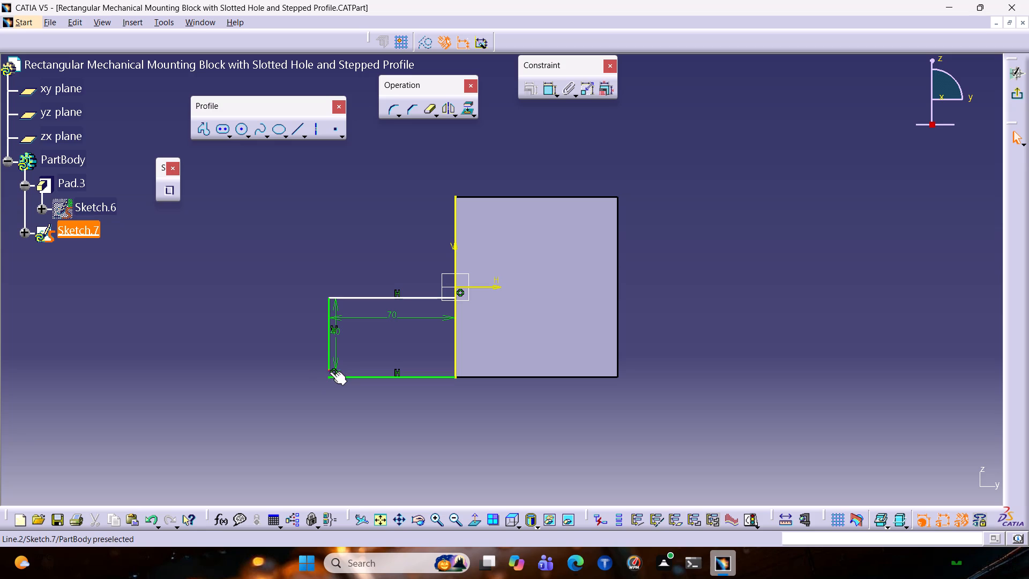
Make the lower endpoint of the 40 mm vertical line coincident with the outer endpoint of the bottom line.
click(330, 372)
ctrl+click(327, 378)
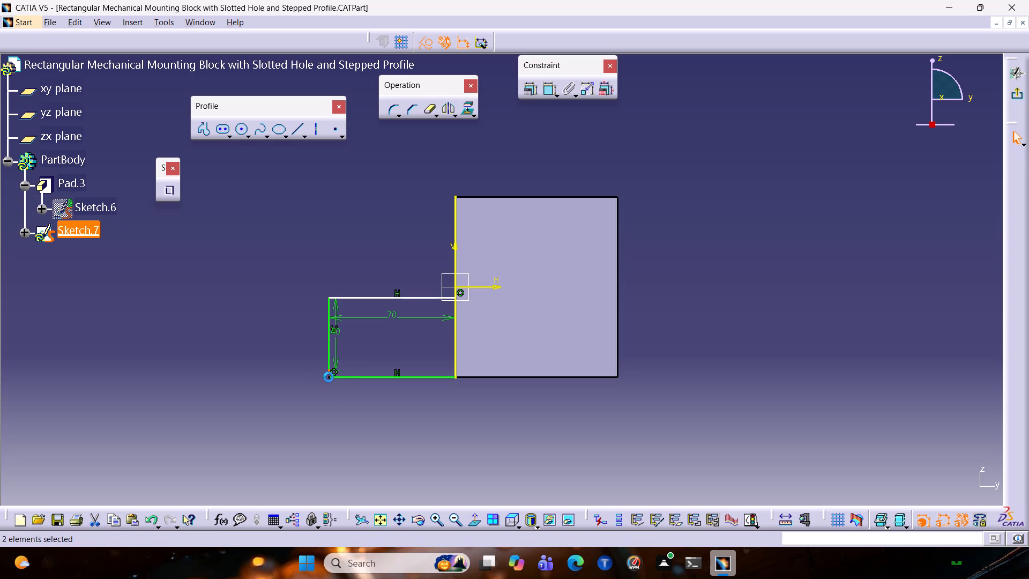
click(524, 91)
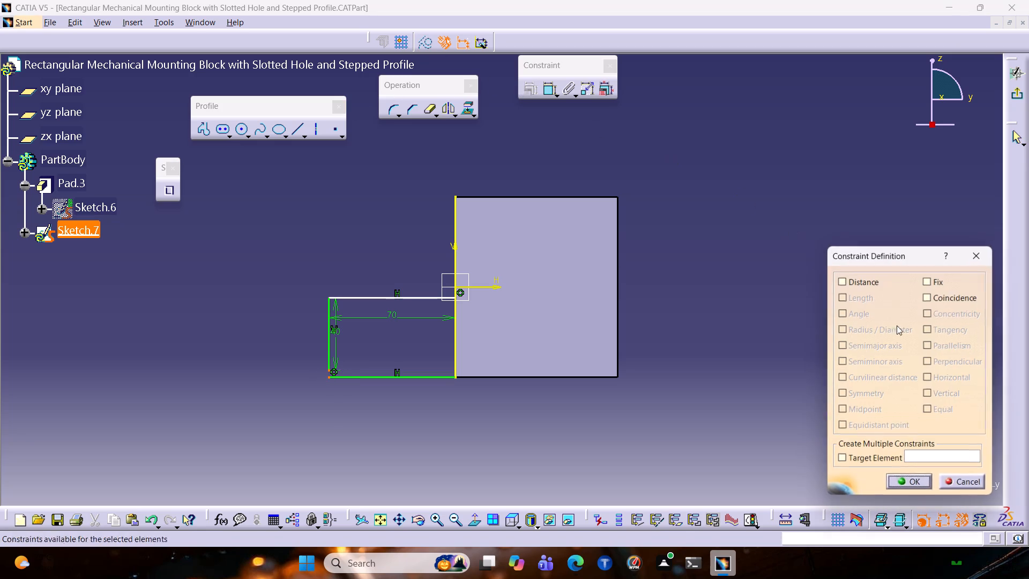
click(949, 295)
click(909, 480)
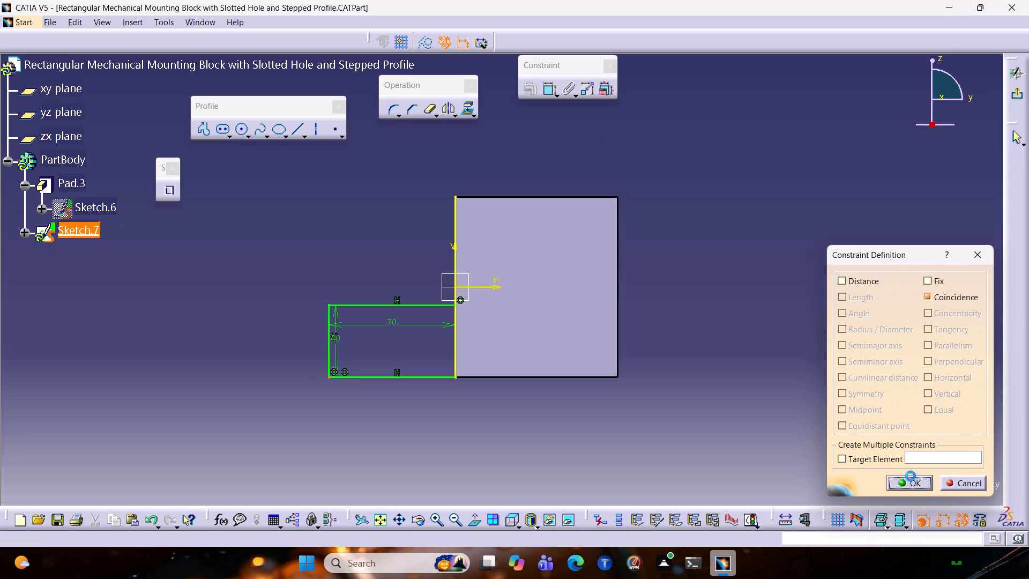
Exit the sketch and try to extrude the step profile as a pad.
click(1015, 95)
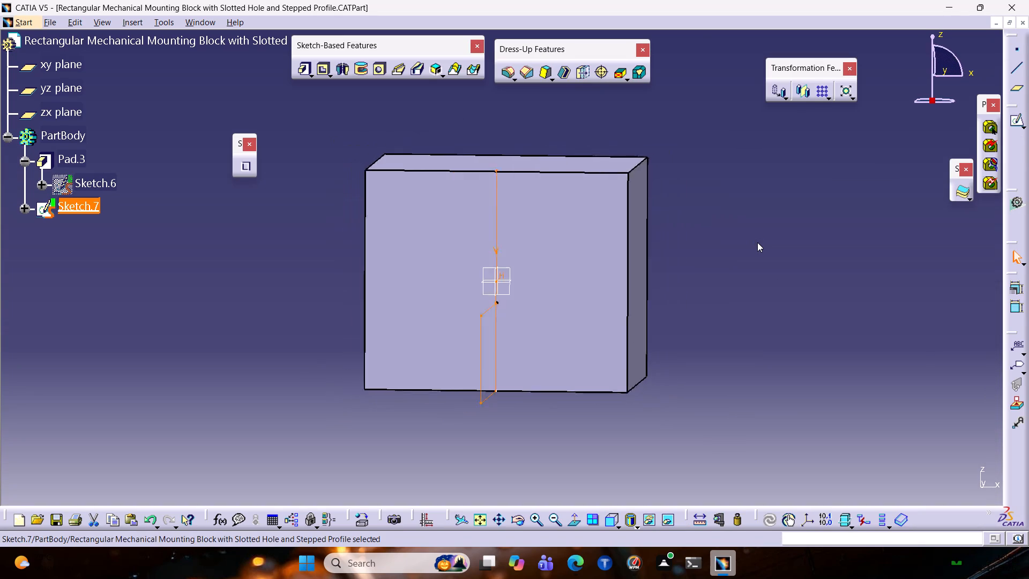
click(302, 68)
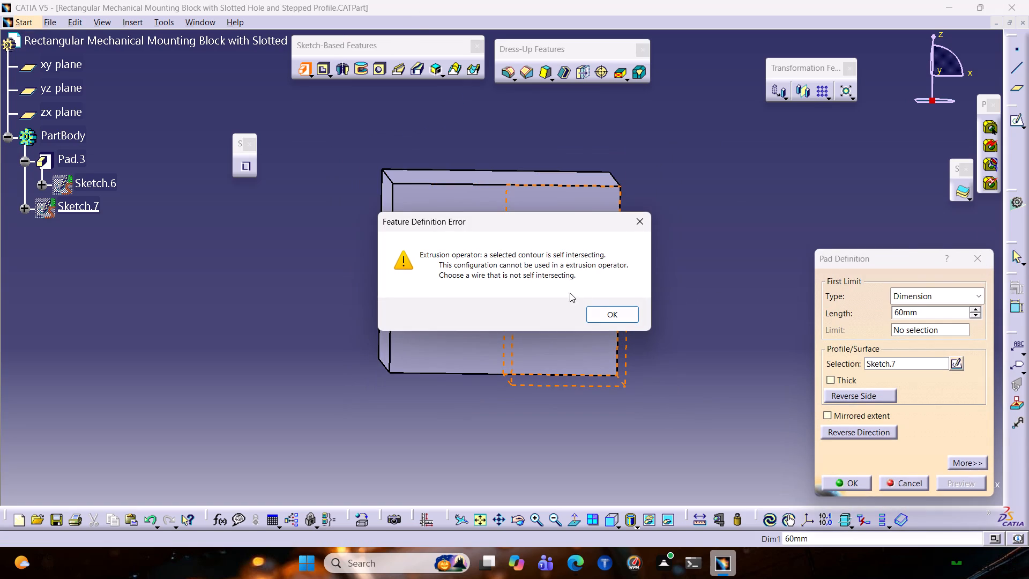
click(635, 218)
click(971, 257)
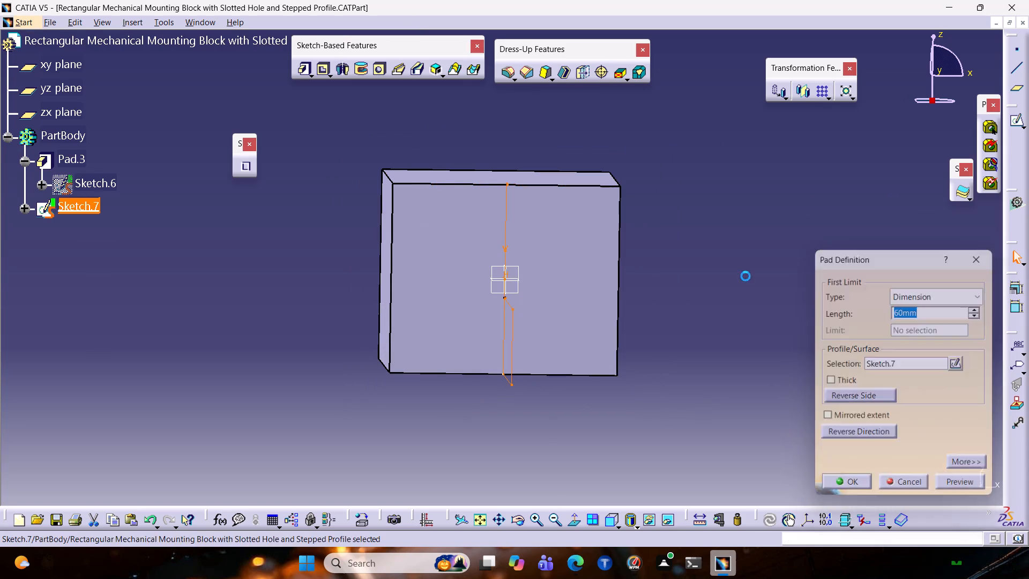
Reopen the step sketch, trim off the projected edge above the 70 mm top line with Quick Trim, and exit the sketch.
double_click(511, 329)
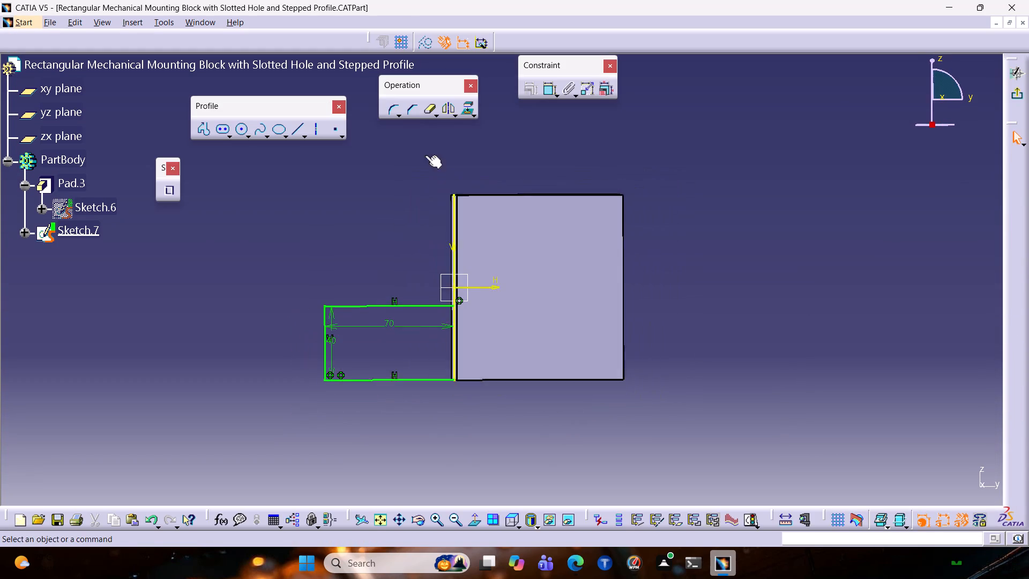
double_click(424, 112)
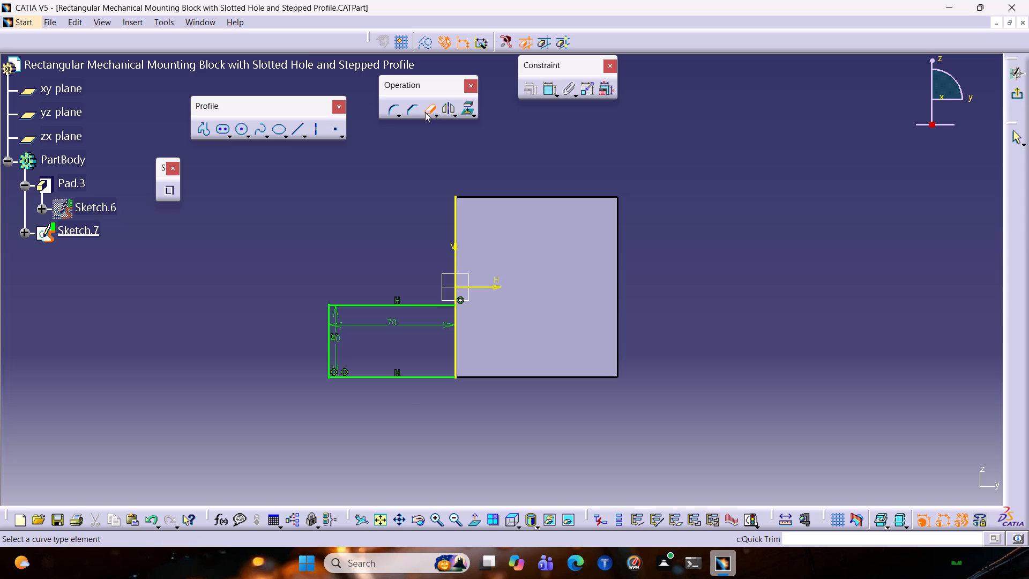
click(457, 224)
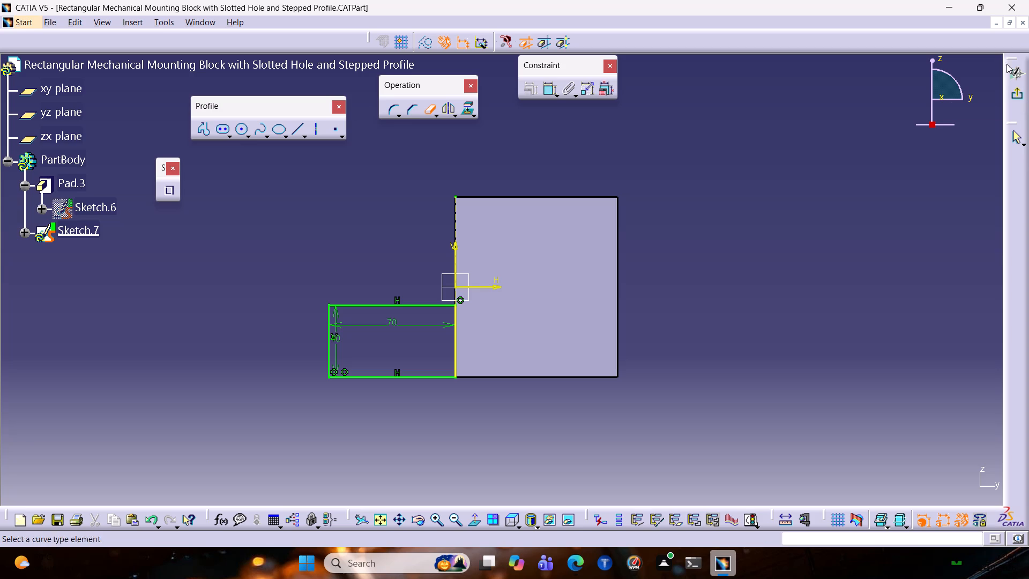
click(1016, 96)
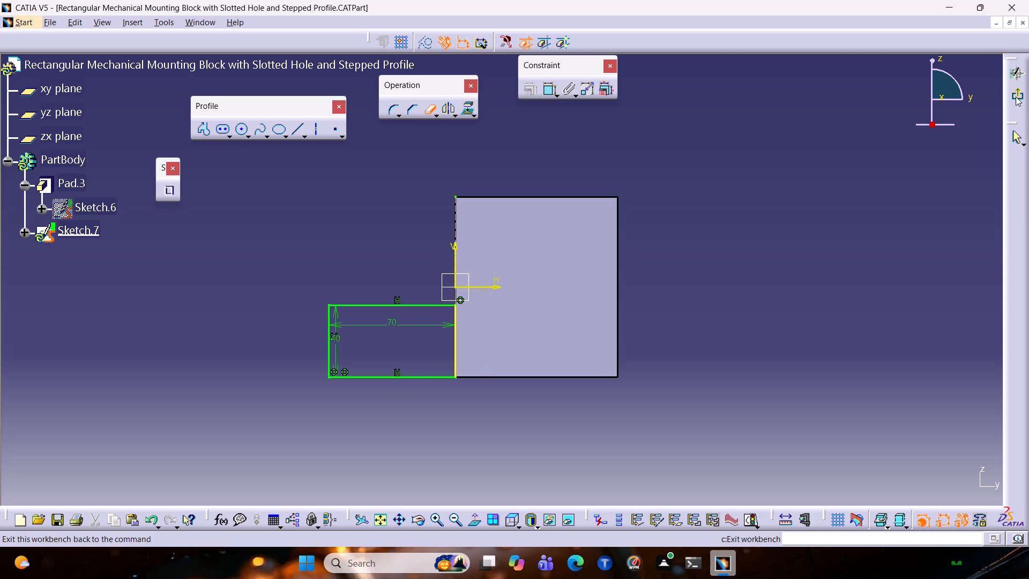
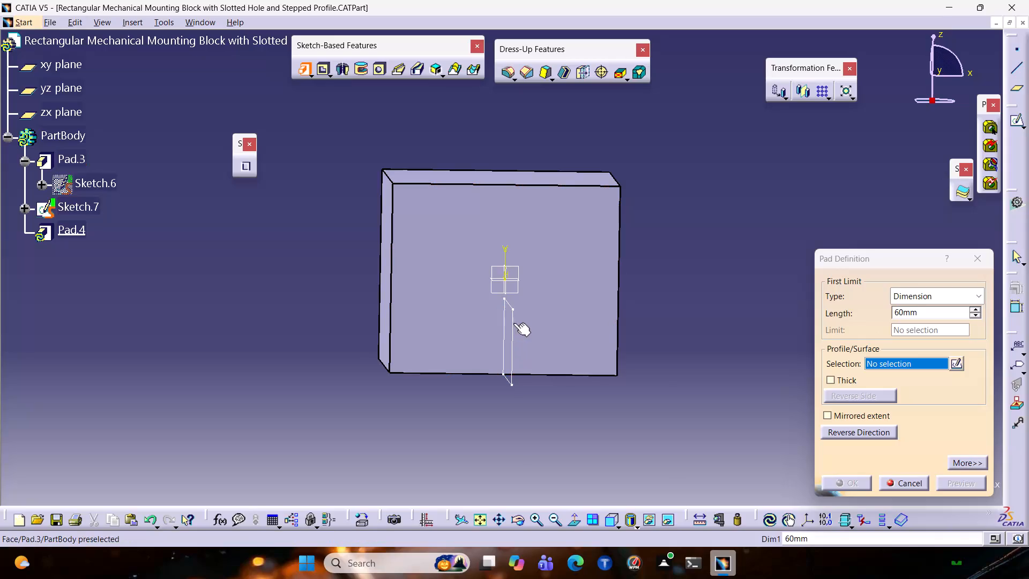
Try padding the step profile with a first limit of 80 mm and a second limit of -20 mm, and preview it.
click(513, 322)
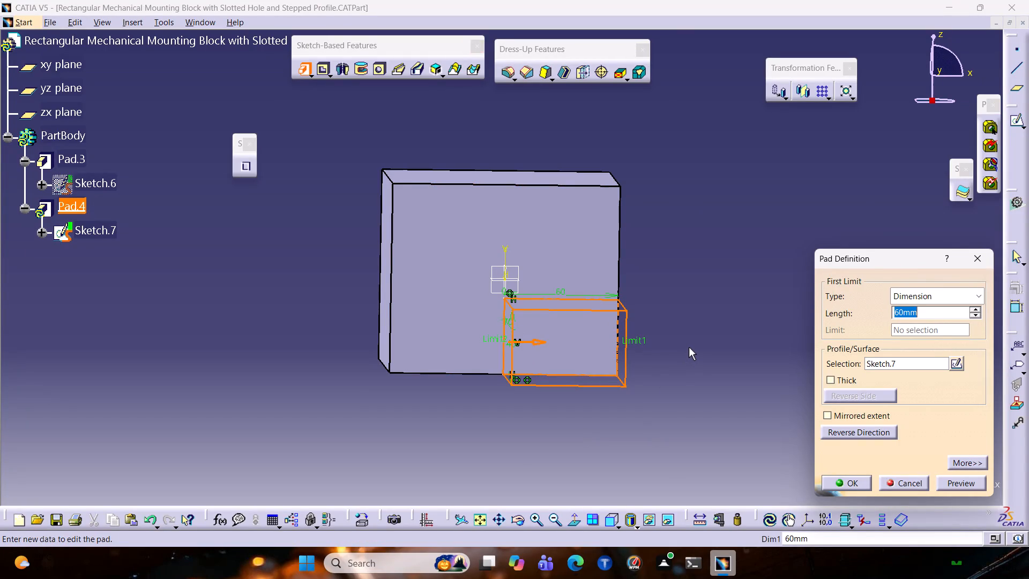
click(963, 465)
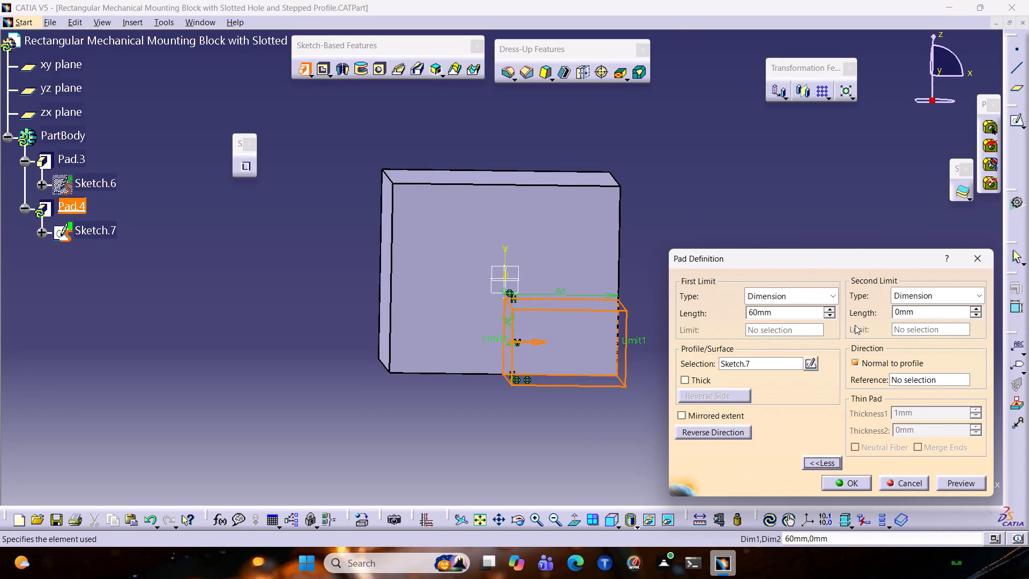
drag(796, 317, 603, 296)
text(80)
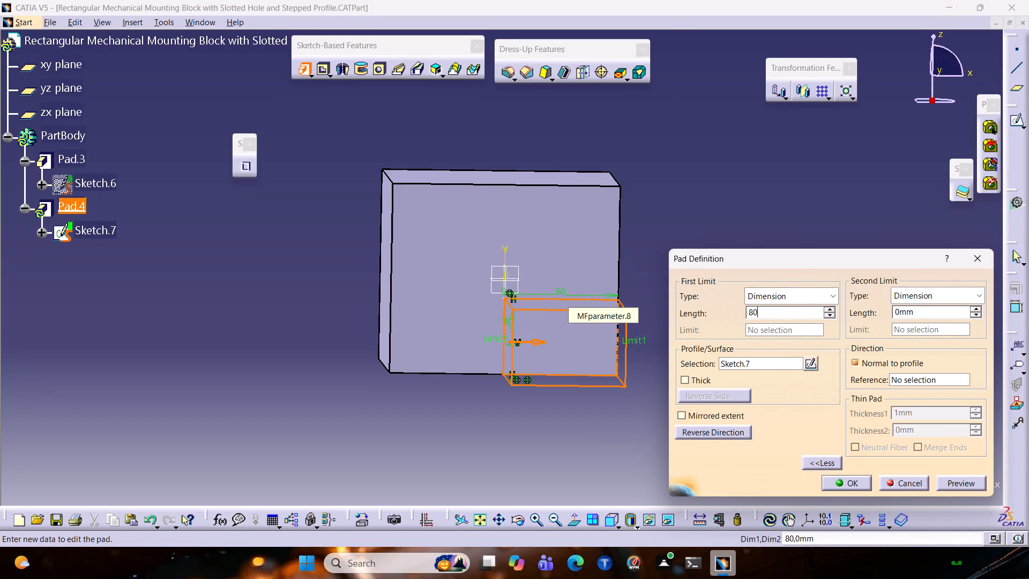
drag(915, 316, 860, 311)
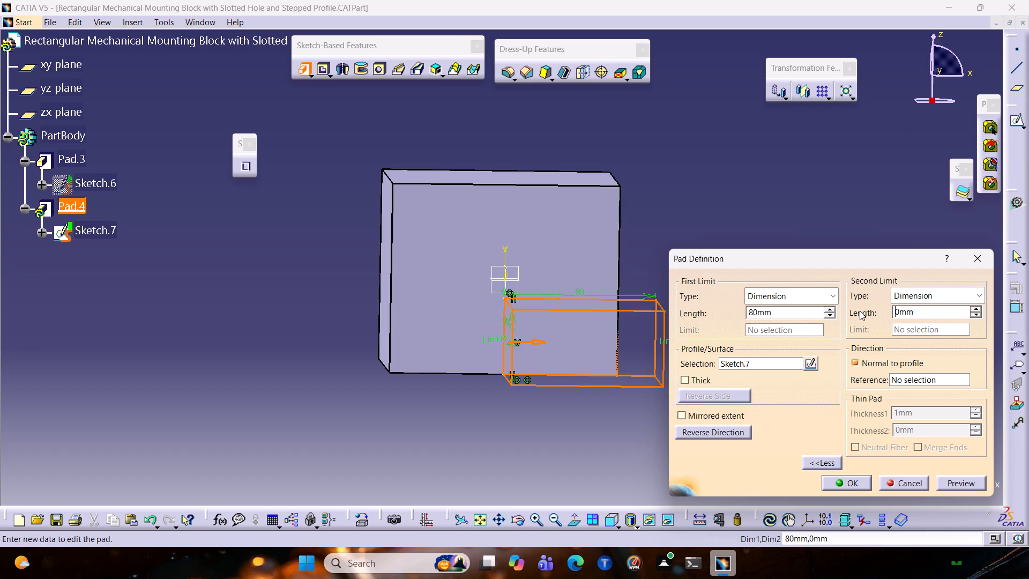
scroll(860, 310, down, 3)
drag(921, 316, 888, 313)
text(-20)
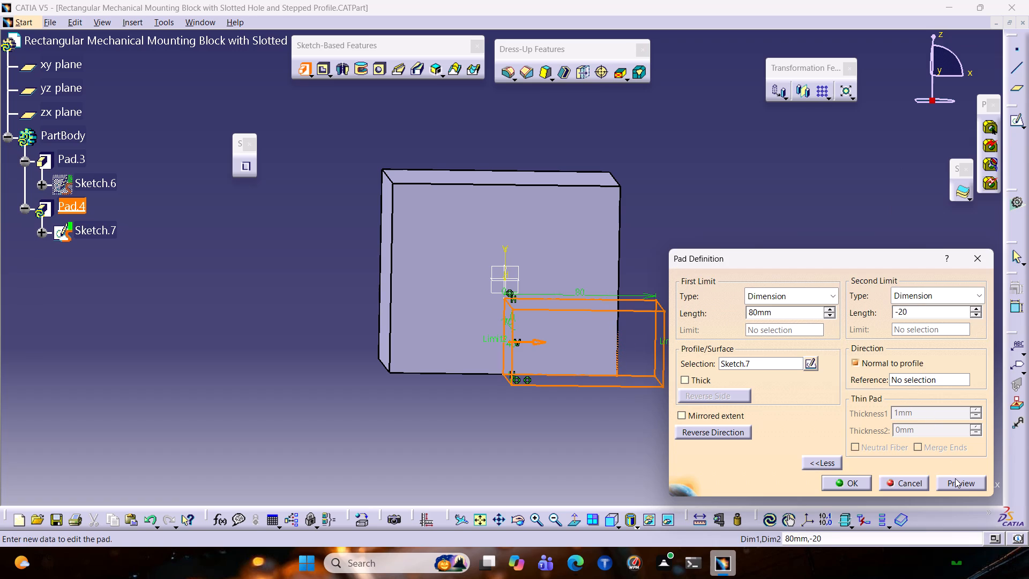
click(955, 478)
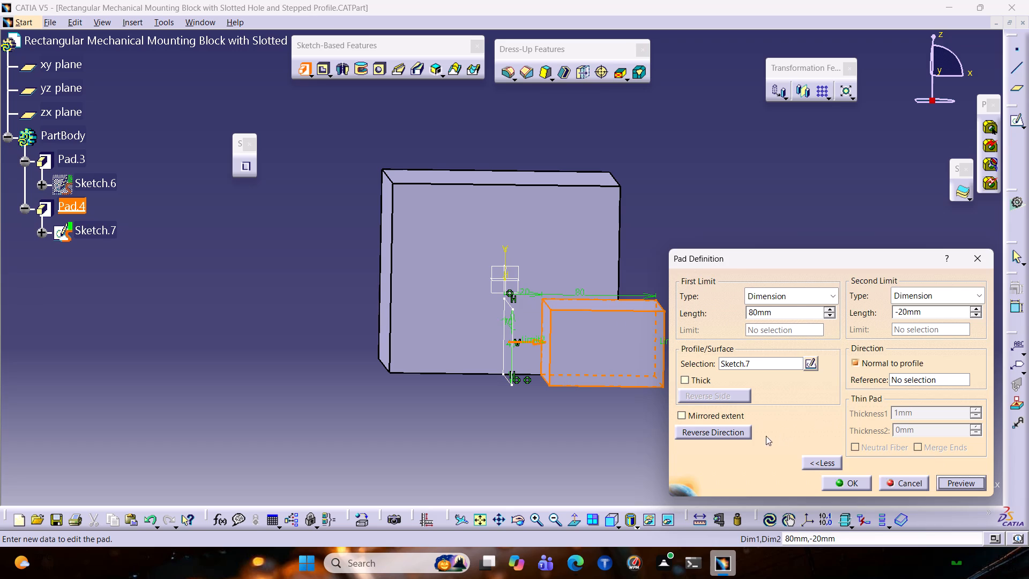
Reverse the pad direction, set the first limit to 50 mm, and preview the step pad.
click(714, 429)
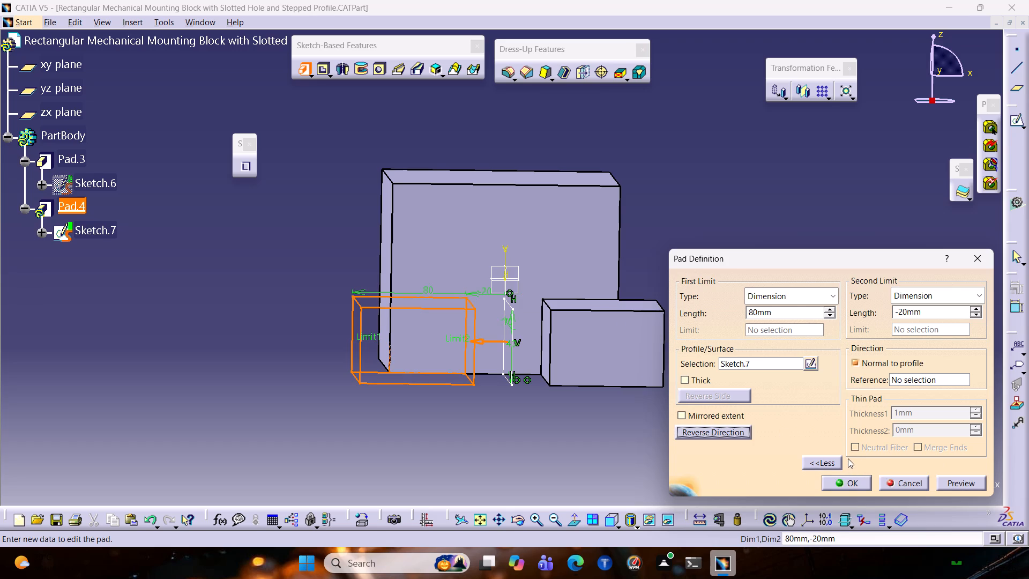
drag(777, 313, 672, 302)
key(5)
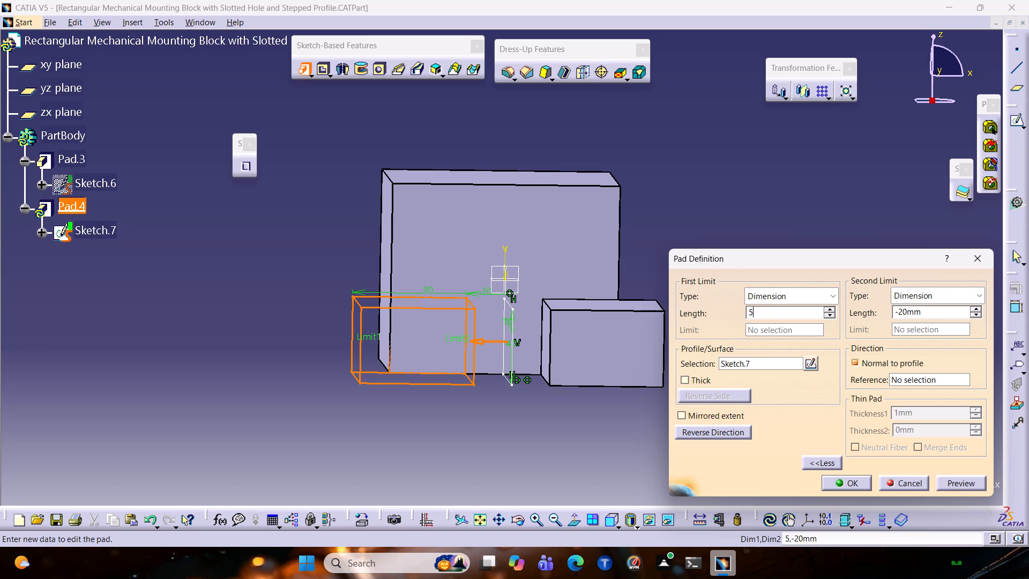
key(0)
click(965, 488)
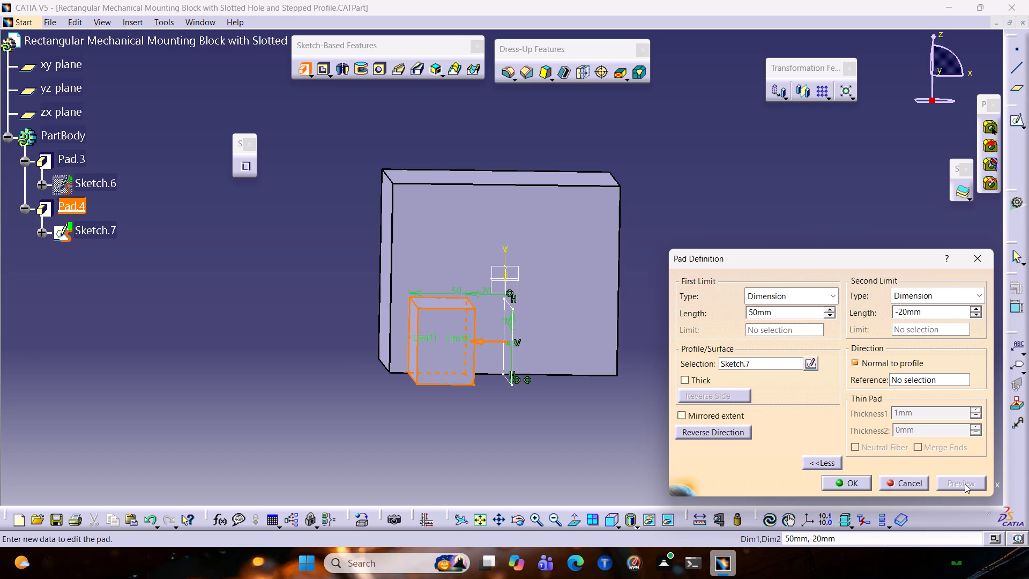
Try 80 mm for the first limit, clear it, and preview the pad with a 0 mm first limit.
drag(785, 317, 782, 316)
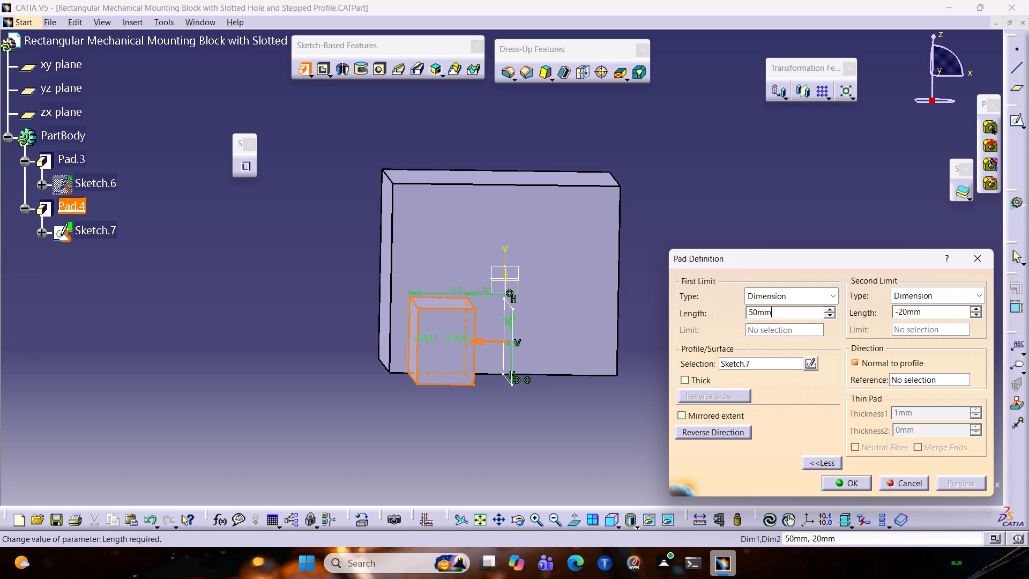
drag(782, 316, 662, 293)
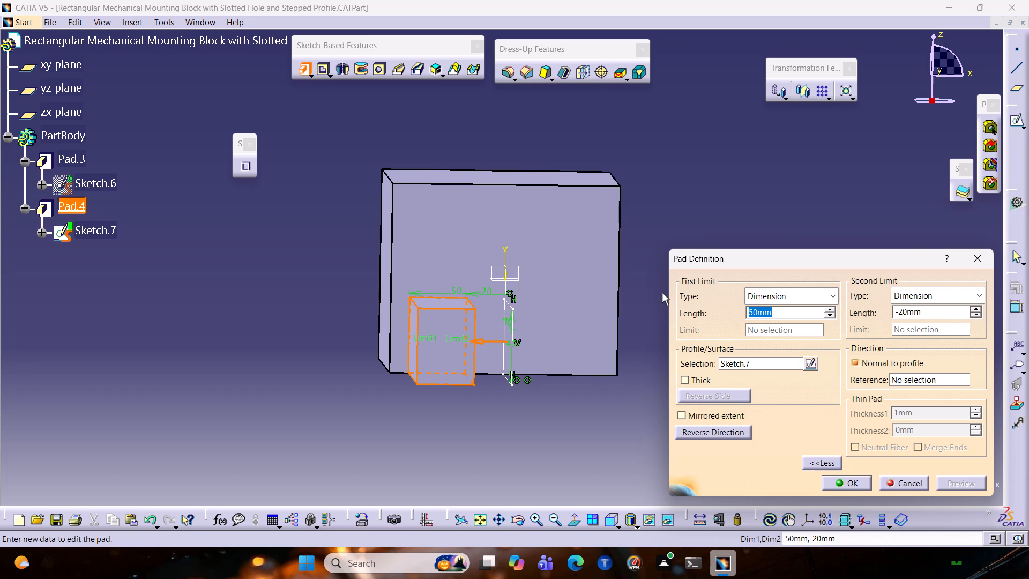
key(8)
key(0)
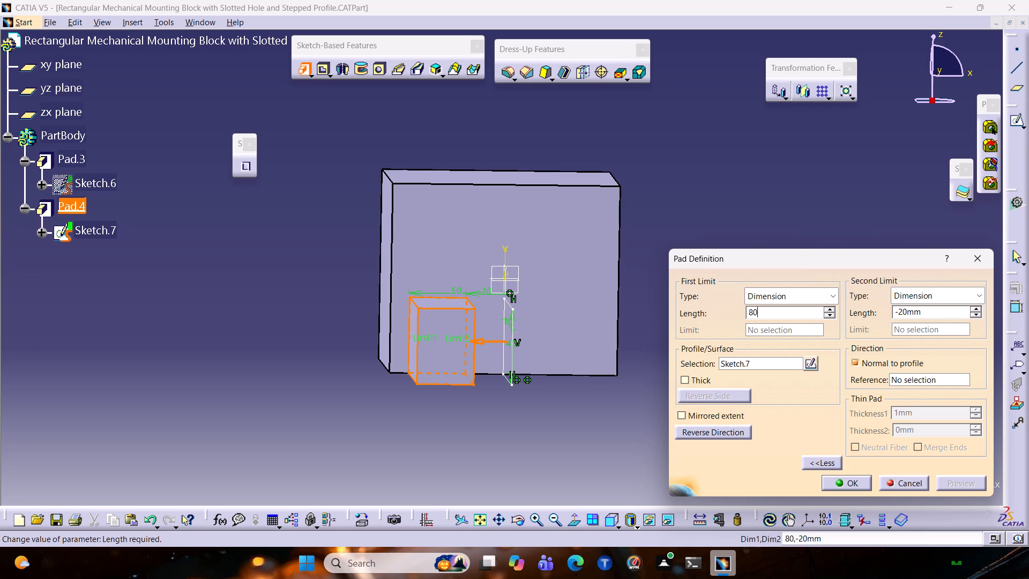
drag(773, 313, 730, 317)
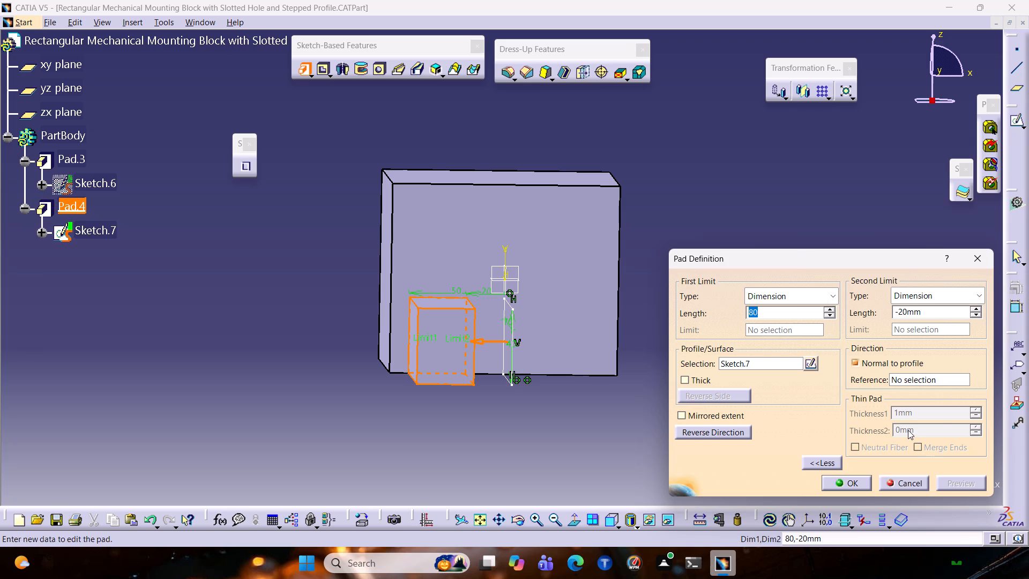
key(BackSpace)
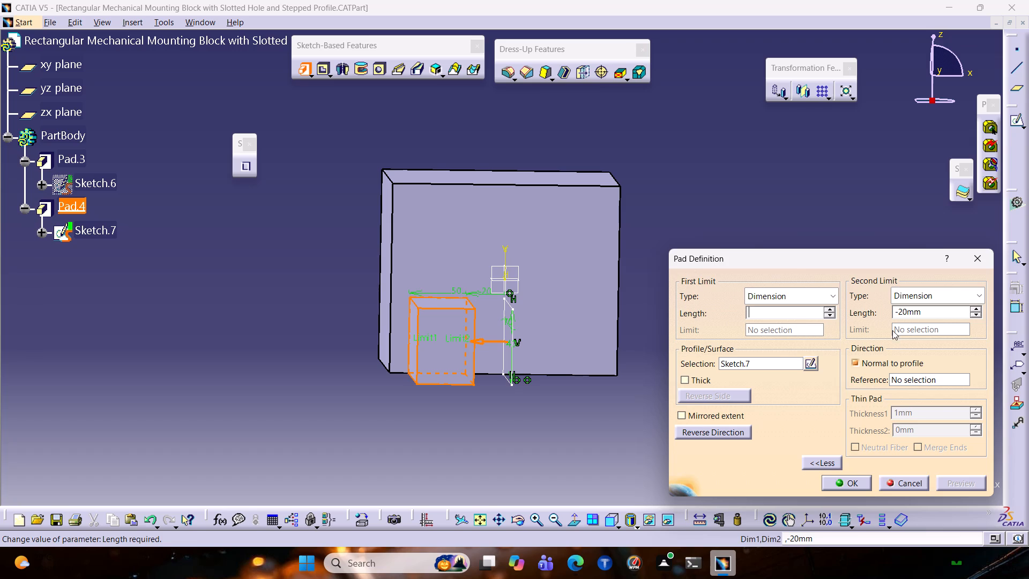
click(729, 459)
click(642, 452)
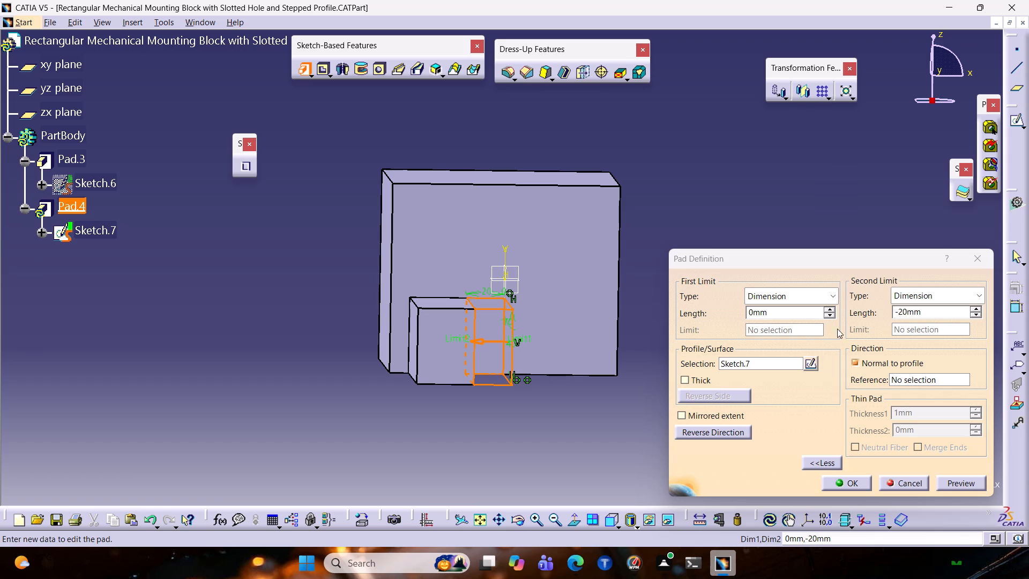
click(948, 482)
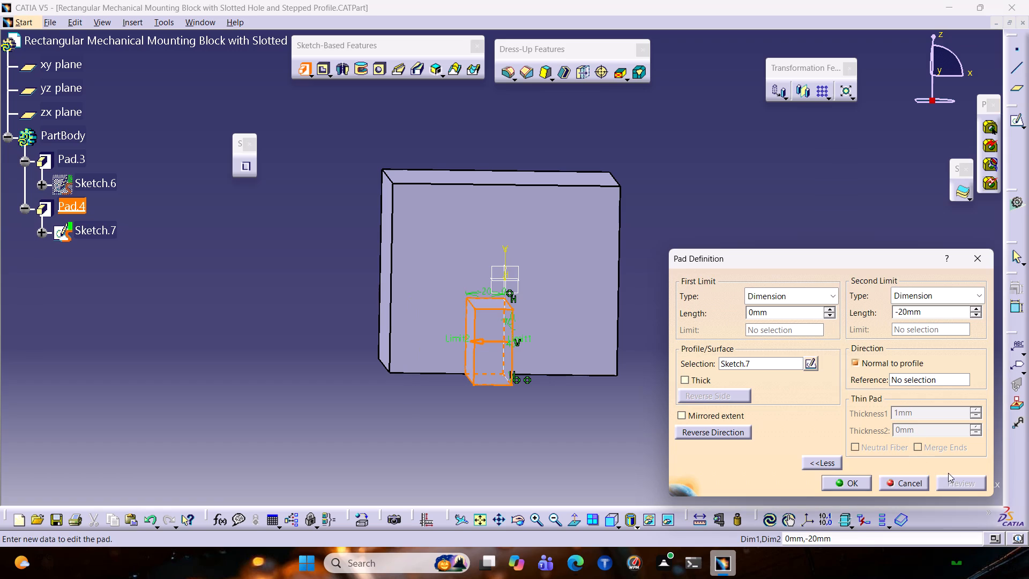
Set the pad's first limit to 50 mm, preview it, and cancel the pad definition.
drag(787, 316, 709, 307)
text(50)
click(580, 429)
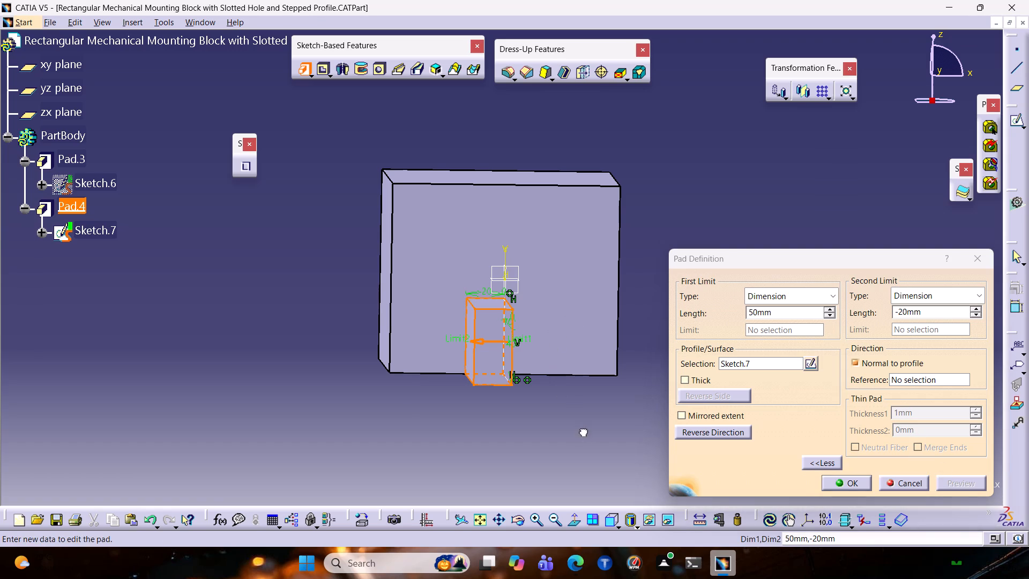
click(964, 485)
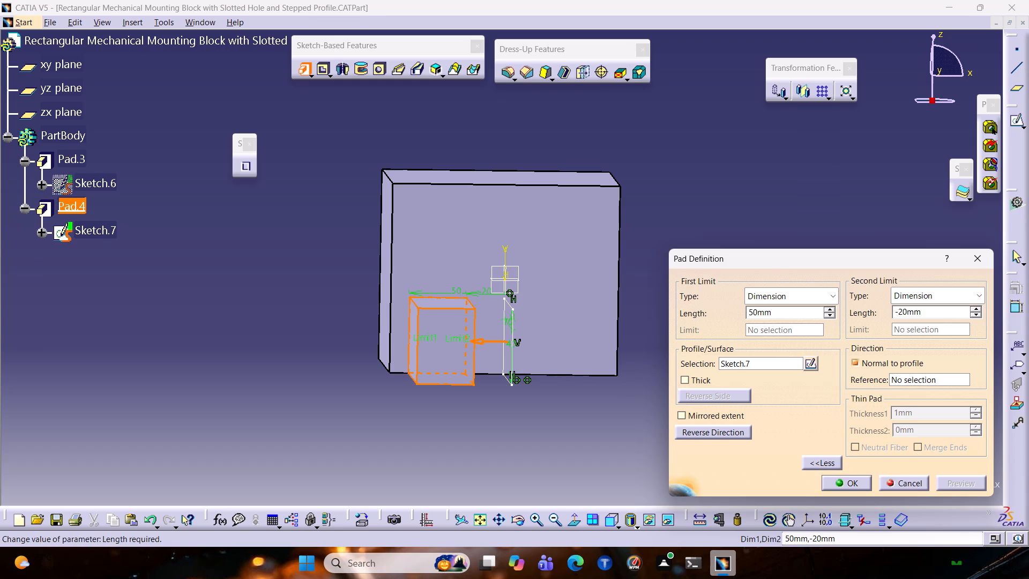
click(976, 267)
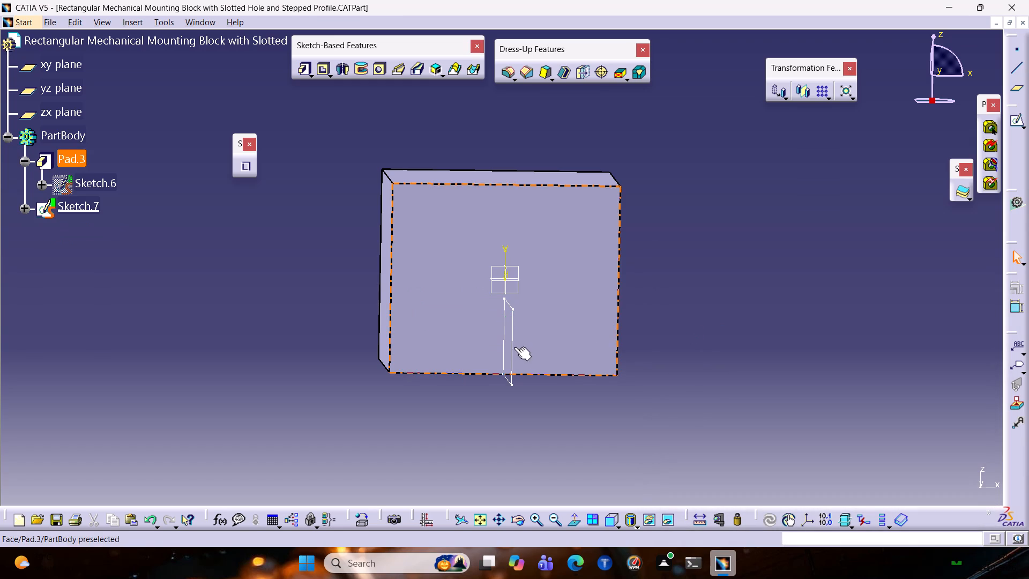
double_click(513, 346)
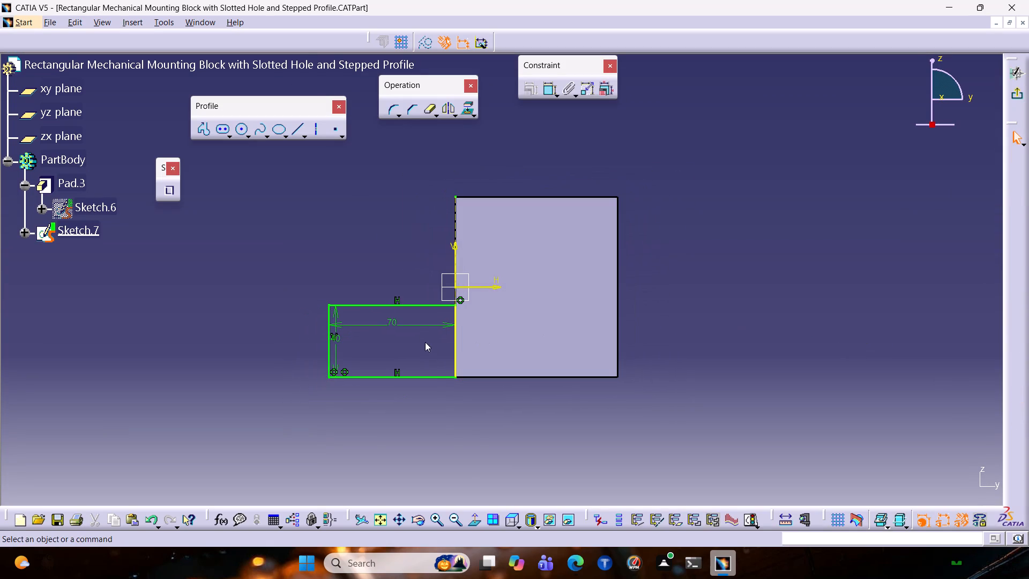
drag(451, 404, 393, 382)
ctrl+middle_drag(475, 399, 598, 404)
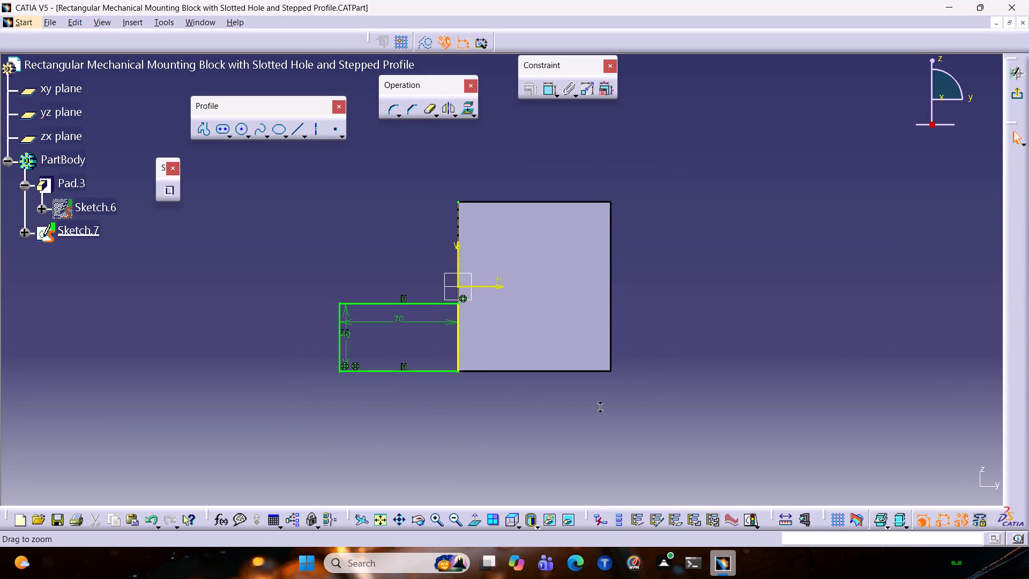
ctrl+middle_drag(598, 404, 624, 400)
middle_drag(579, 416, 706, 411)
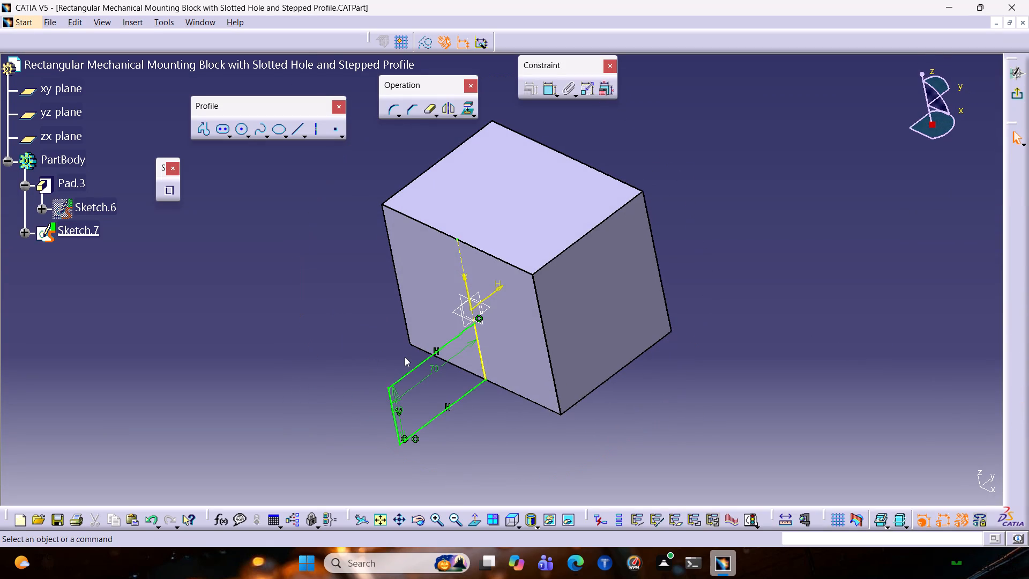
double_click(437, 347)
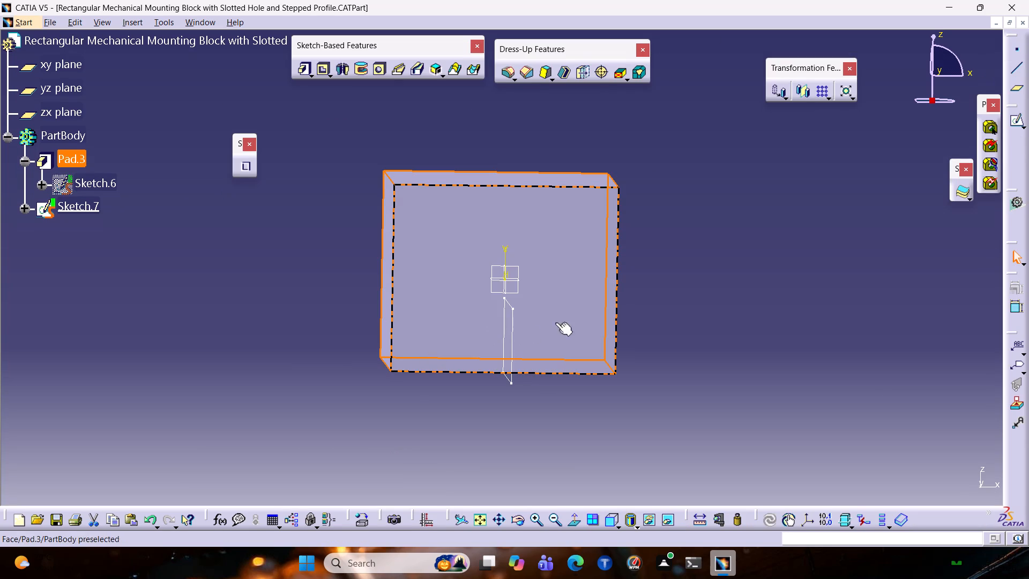
Open the step profile sketch, delete all of its geometry, and exit the sketch.
middle_drag(661, 380, 373, 344)
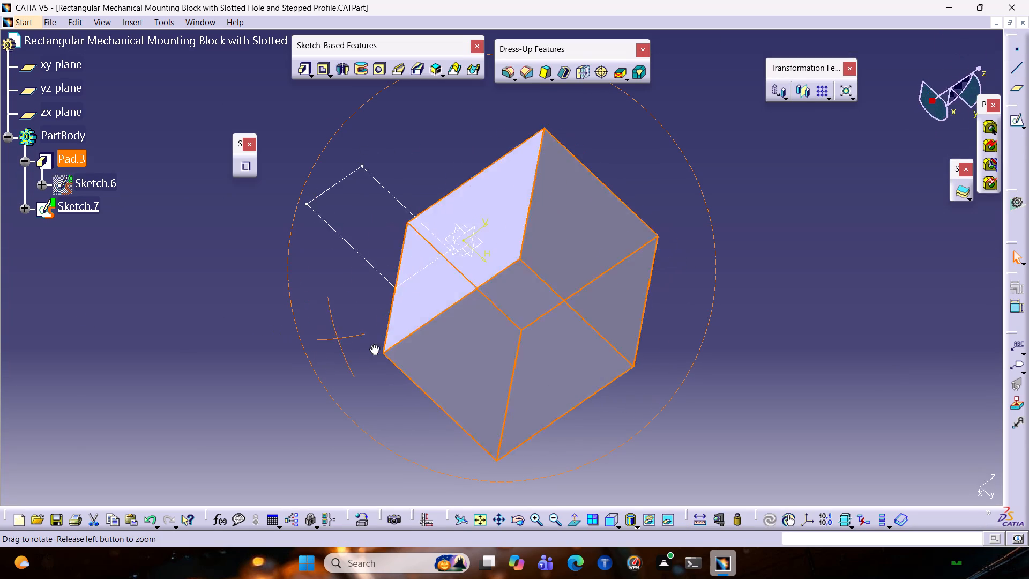
middle_drag(373, 344, 412, 383)
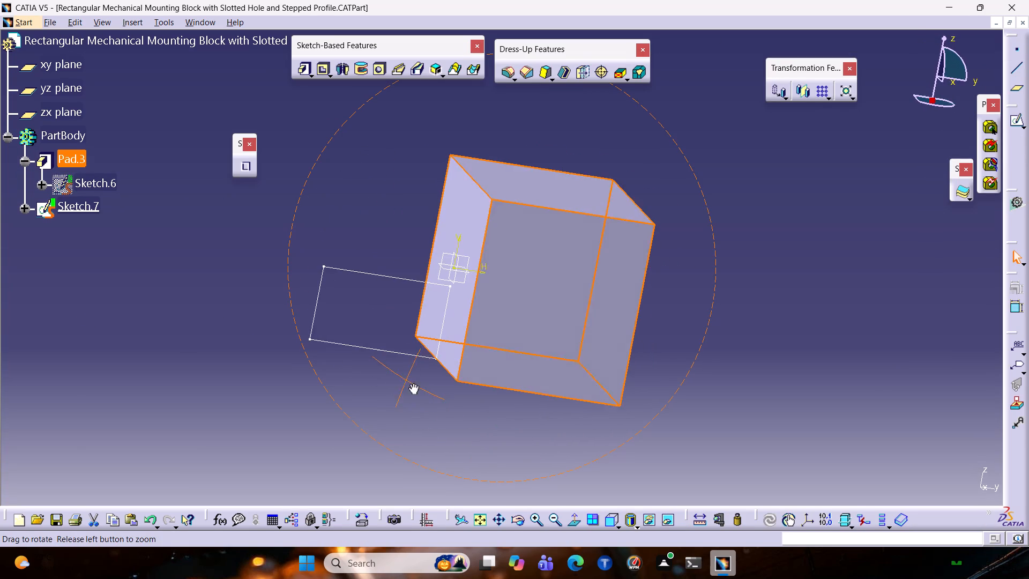
middle_drag(412, 383, 421, 387)
double_click(376, 281)
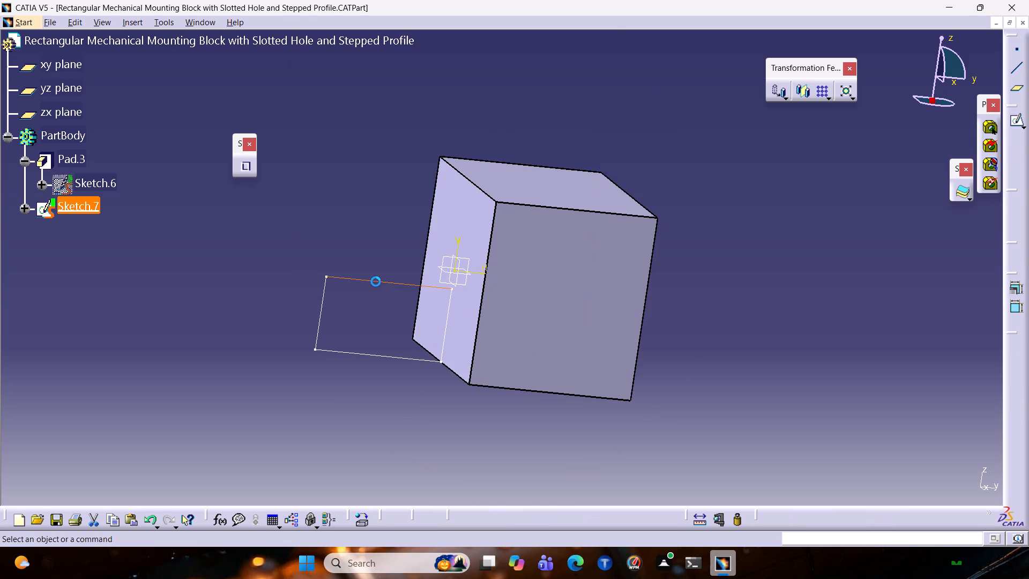
drag(459, 396, 299, 315)
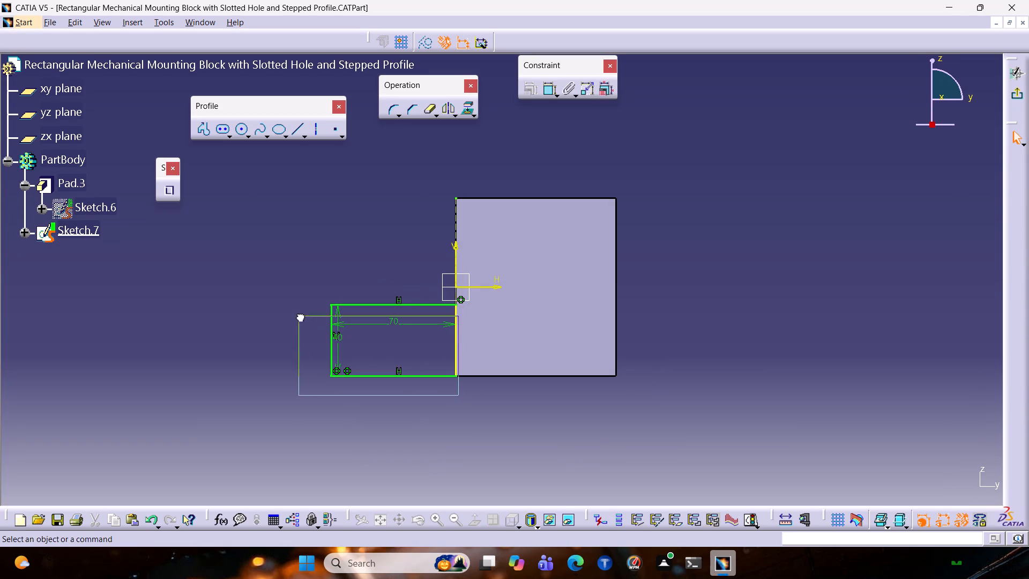
drag(299, 315, 292, 285)
key(Delete)
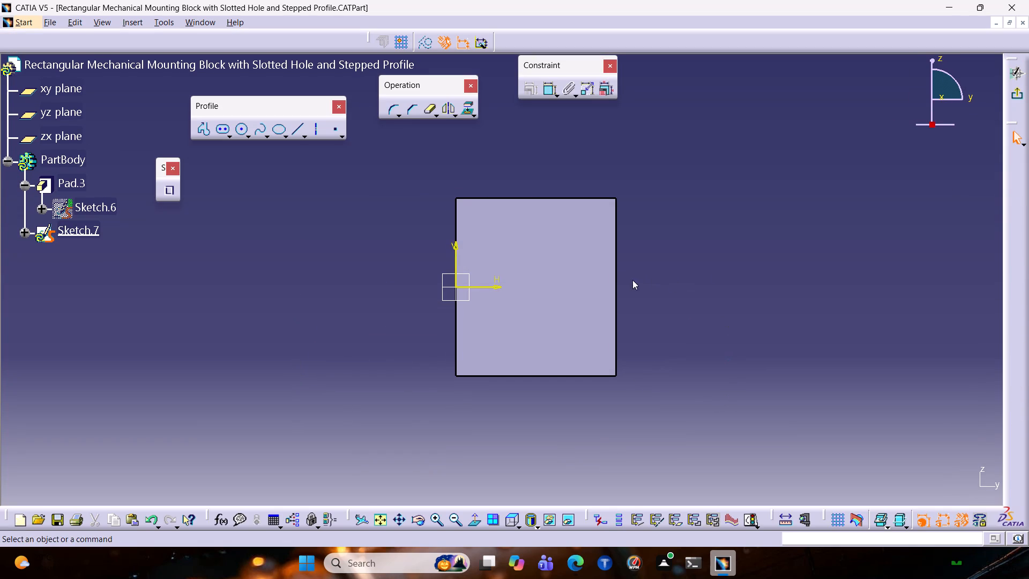
click(1014, 99)
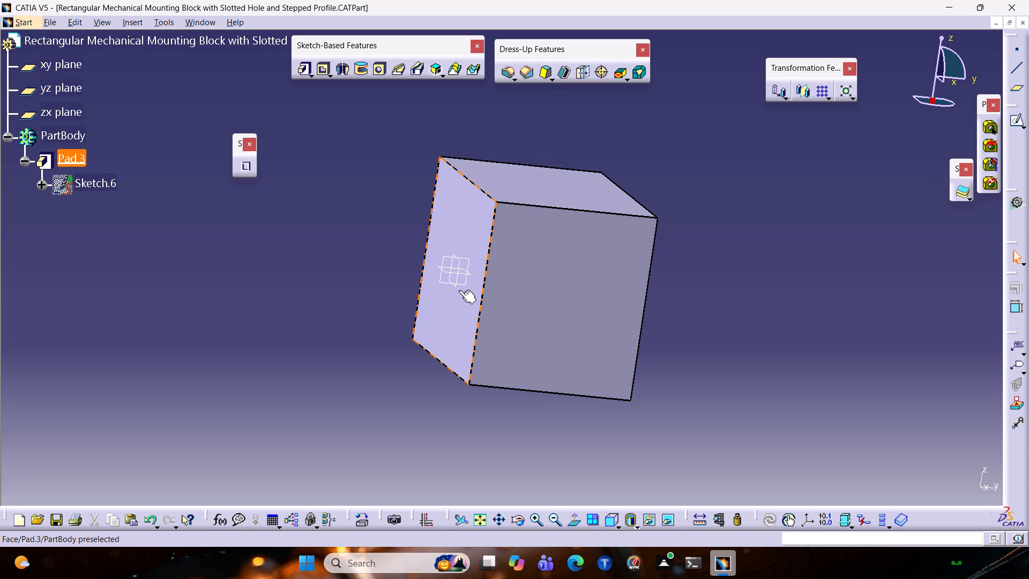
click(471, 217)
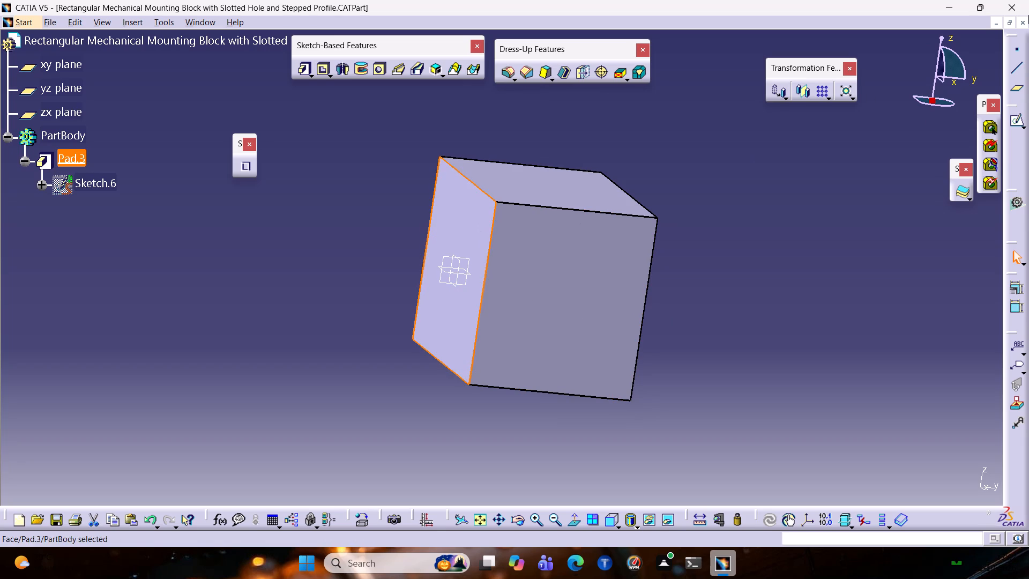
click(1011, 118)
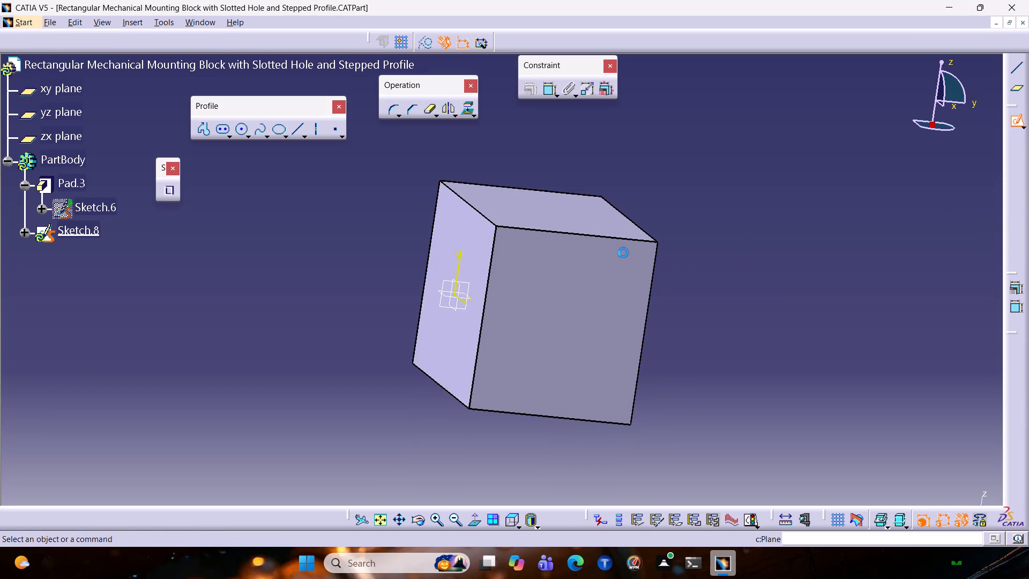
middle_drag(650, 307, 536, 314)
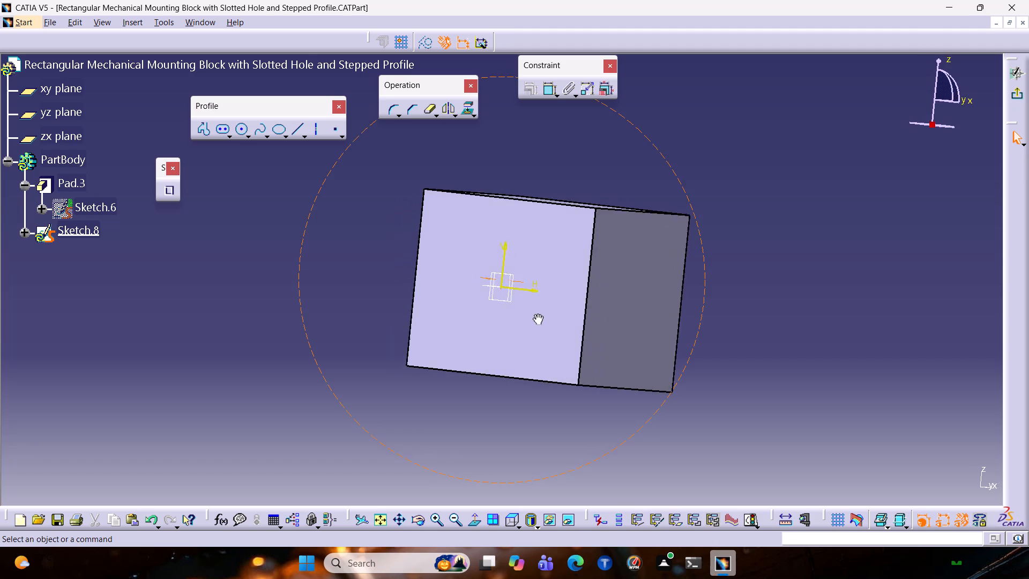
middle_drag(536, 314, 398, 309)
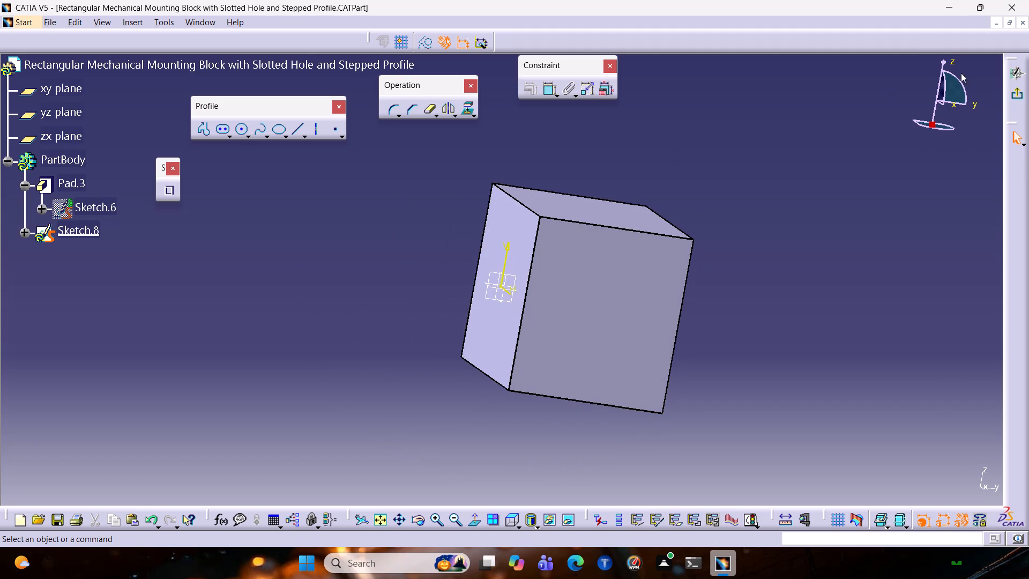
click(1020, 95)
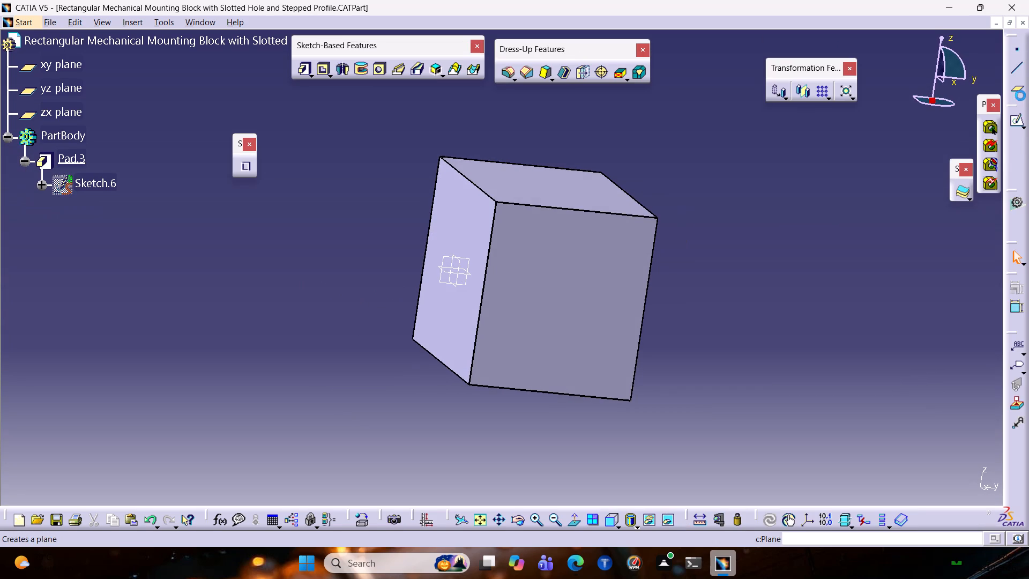
Start a sketch on the block's large front face and project its vertical edge through the origin into the sketch.
click(543, 296)
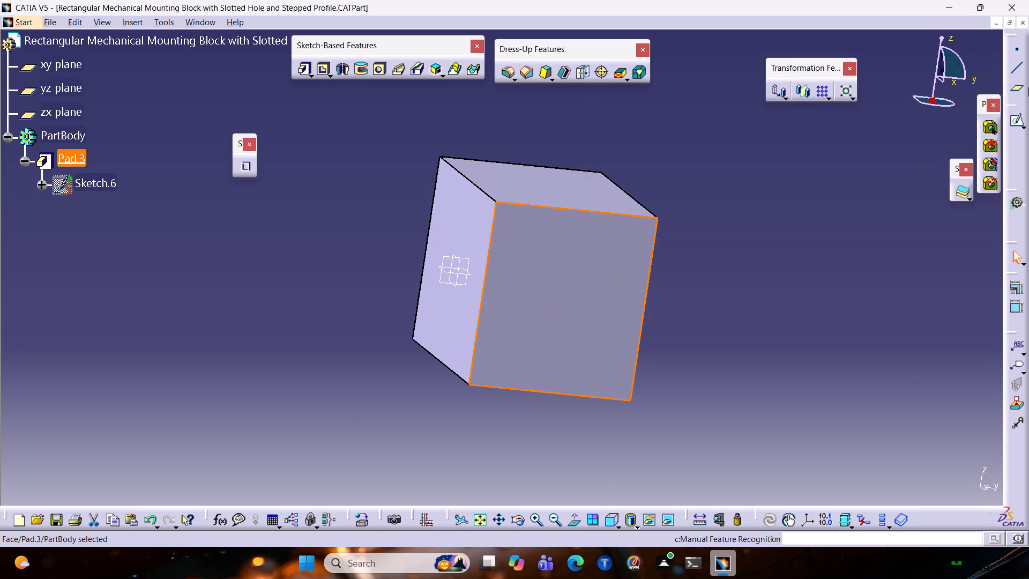
click(1015, 124)
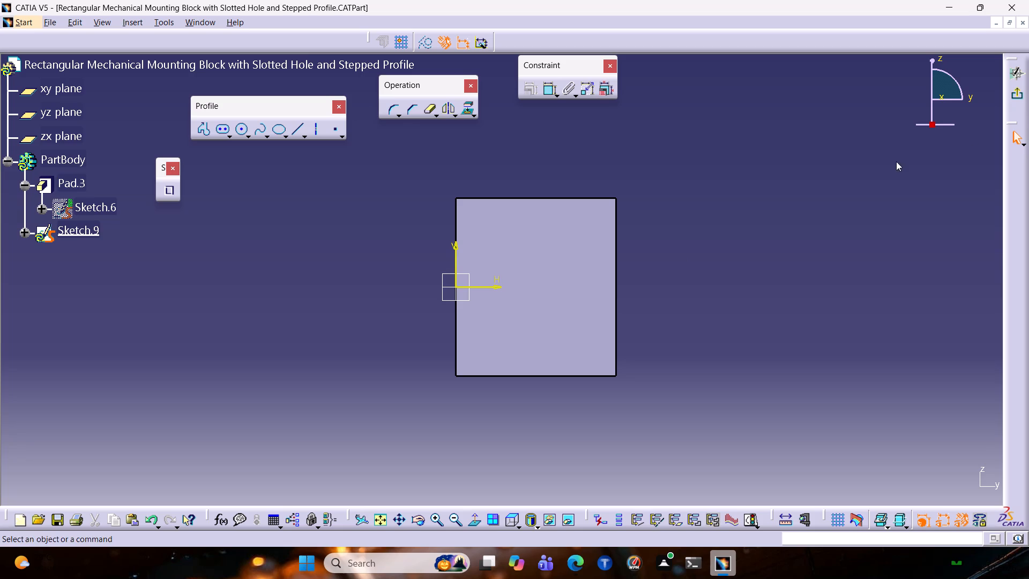
click(454, 226)
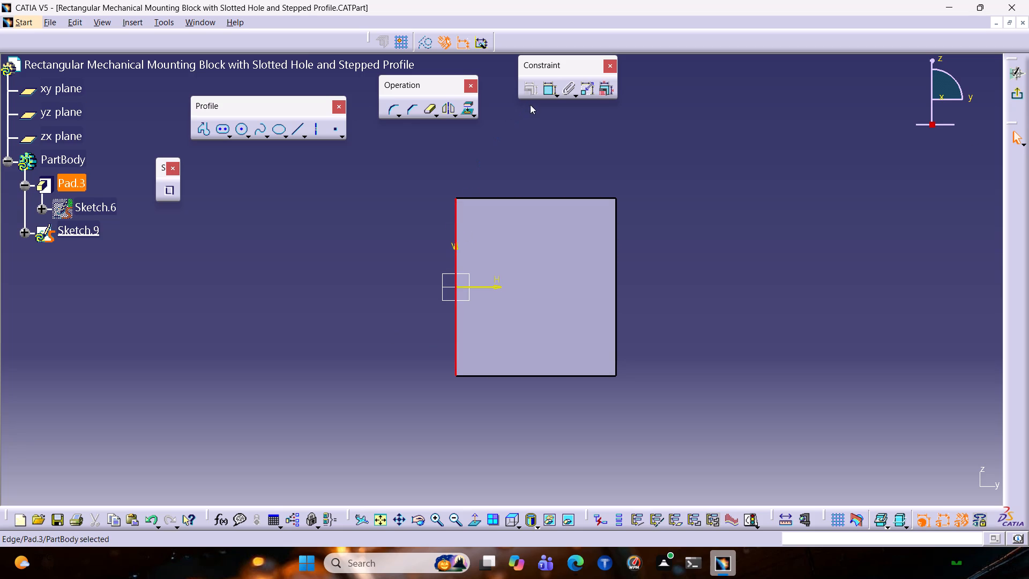
click(462, 109)
click(912, 480)
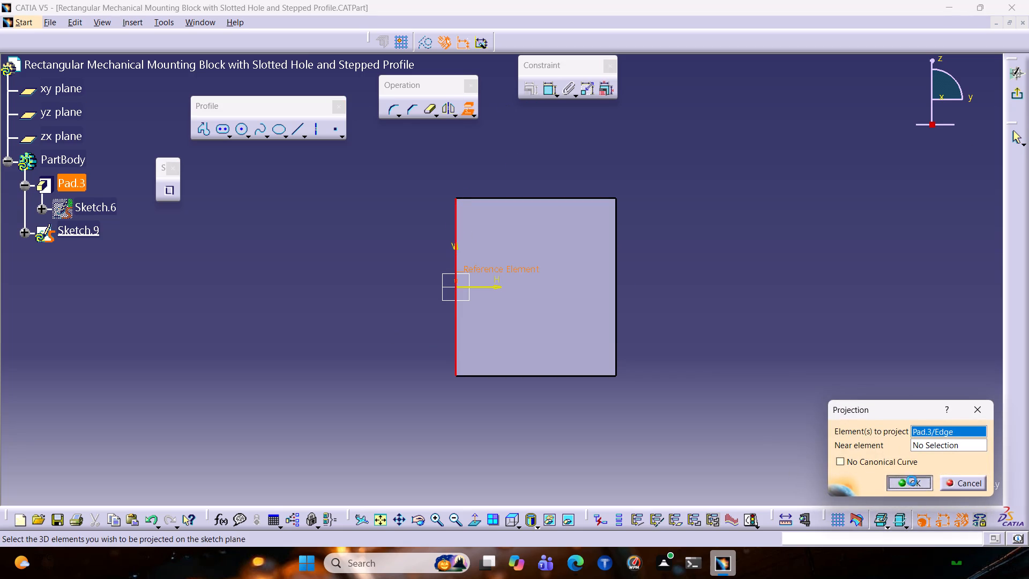
click(690, 284)
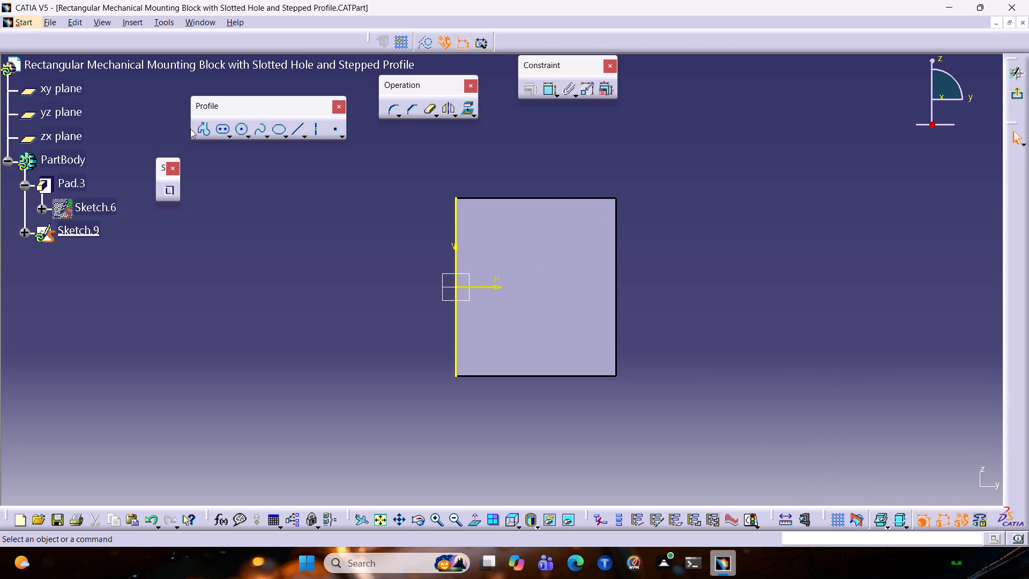
Start a profile on the projected edge just below the origin with a 70 mm horizontal line extending away from the block.
click(200, 129)
middle_click(488, 409)
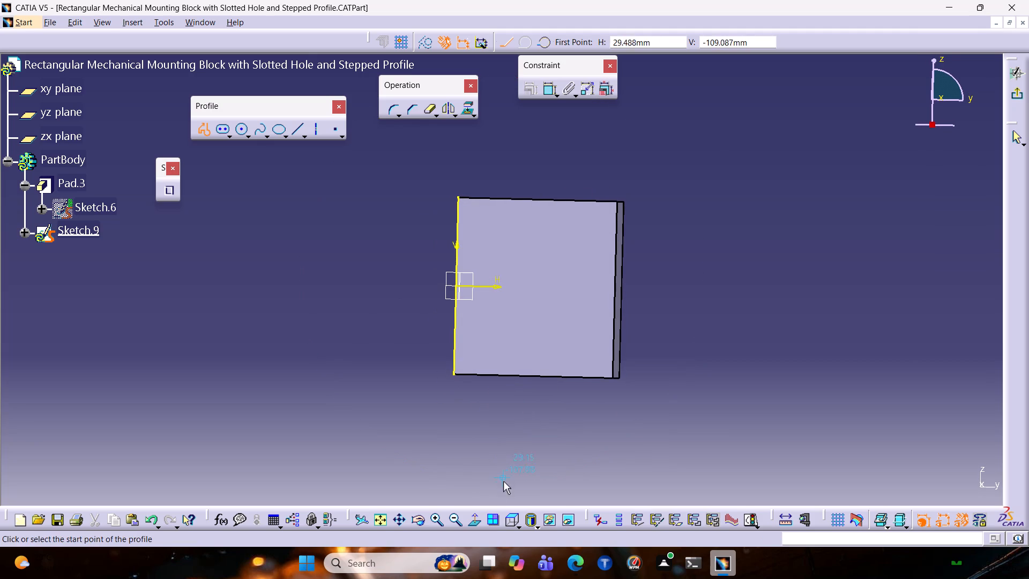
click(481, 521)
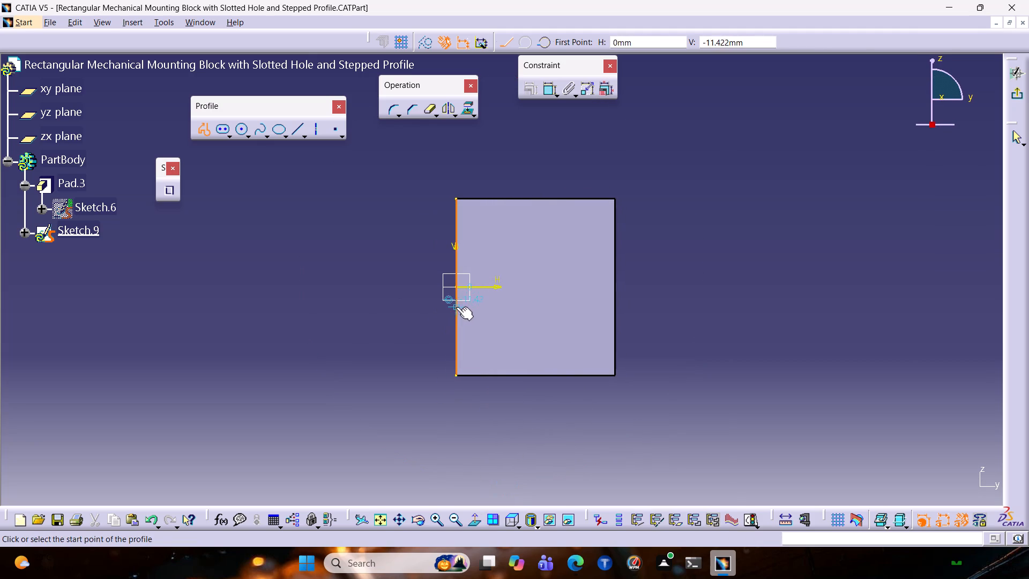
click(456, 307)
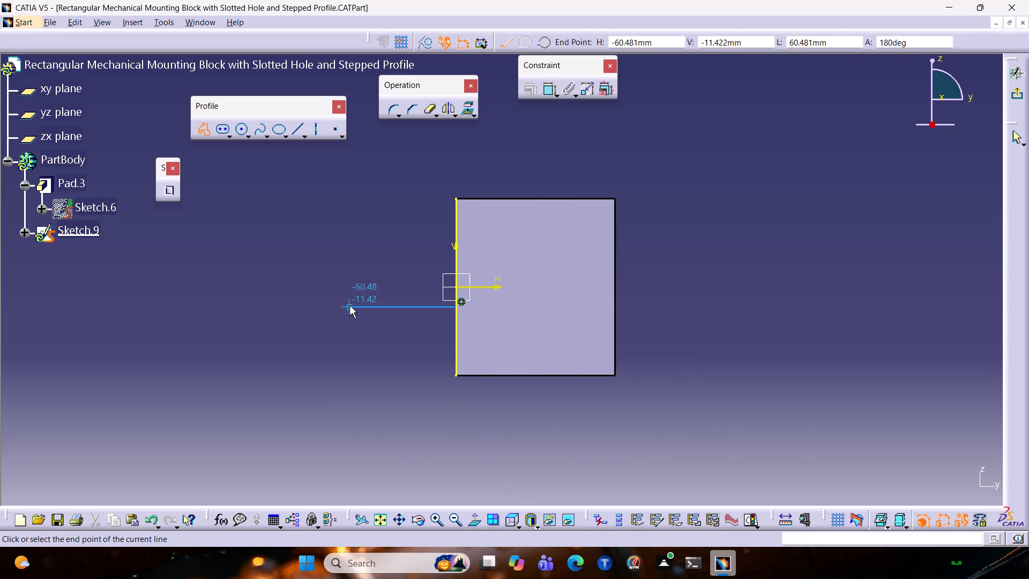
key(Tab)
key(Tab)
key(Tab)
key(Tab)
text(70)
key(Return)
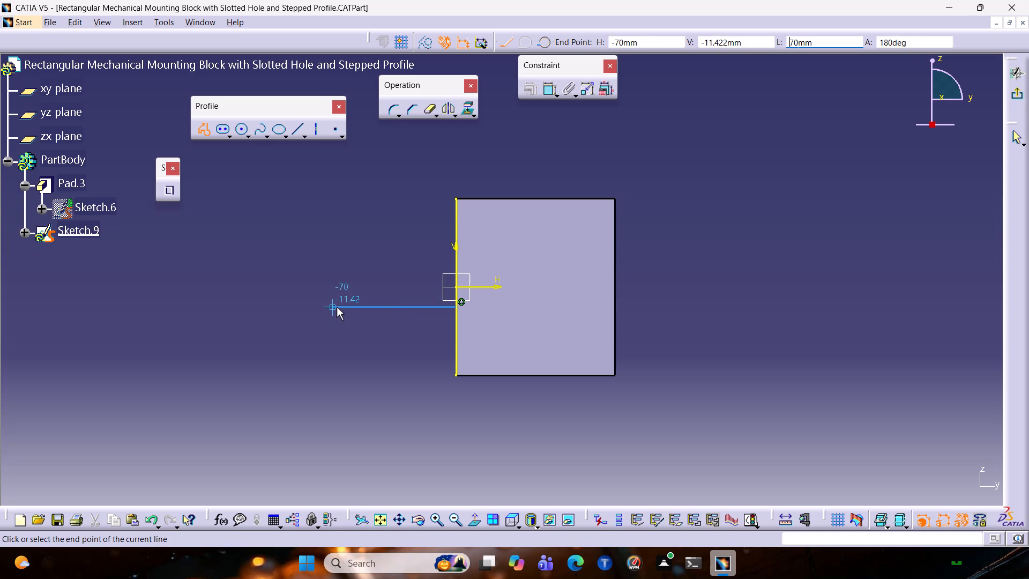
click(337, 307)
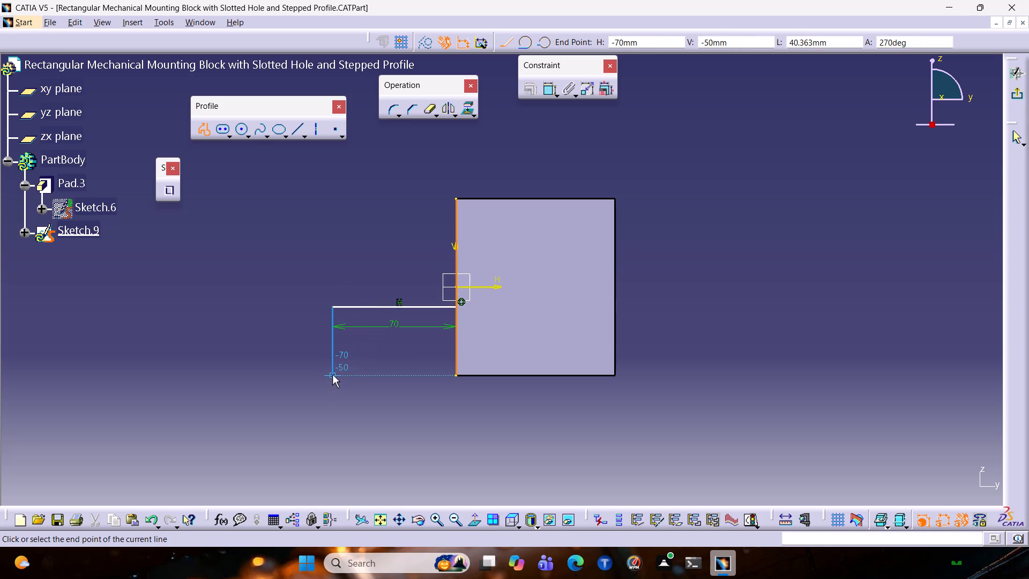
Add a 40 mm vertical line down from the free end, end the profile, offset its dimension outward, and raise the horizontal line slightly.
key(Tab)
key(Tab)
key(Tab)
key(Tab)
text(40)
key(Return)
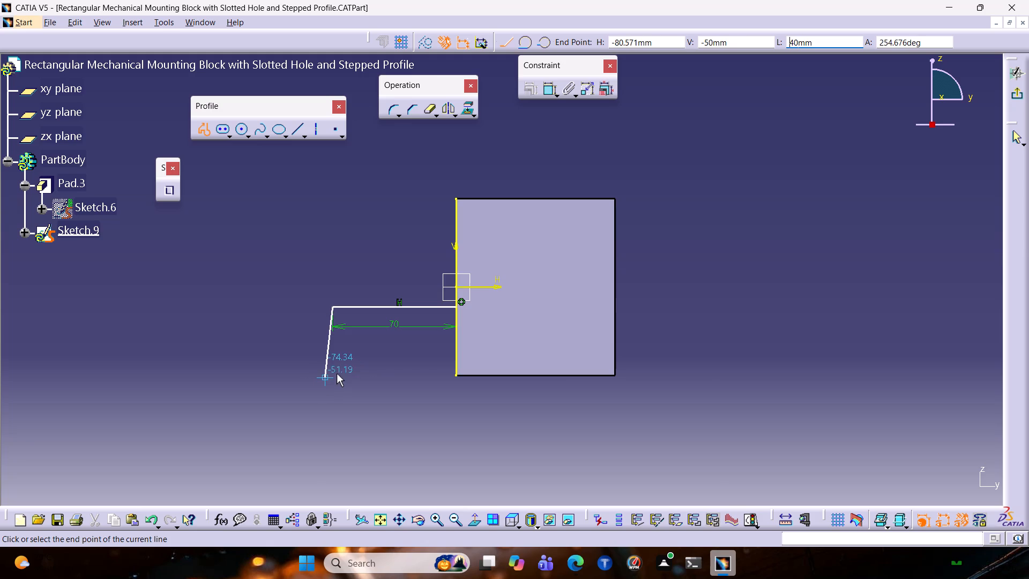
click(330, 378)
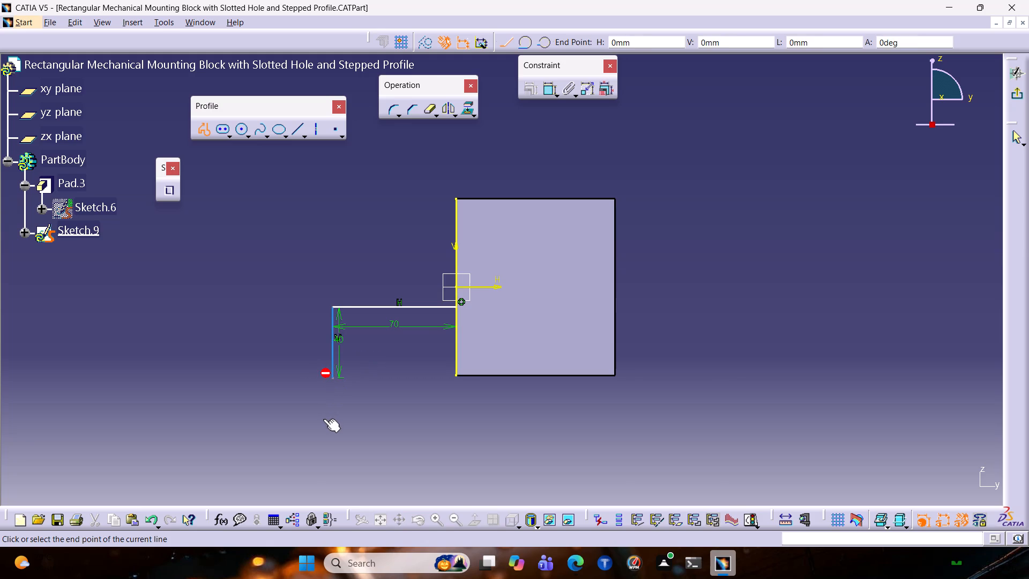
key(Escape)
key(Escape)
drag(339, 375, 290, 380)
drag(417, 304, 416, 296)
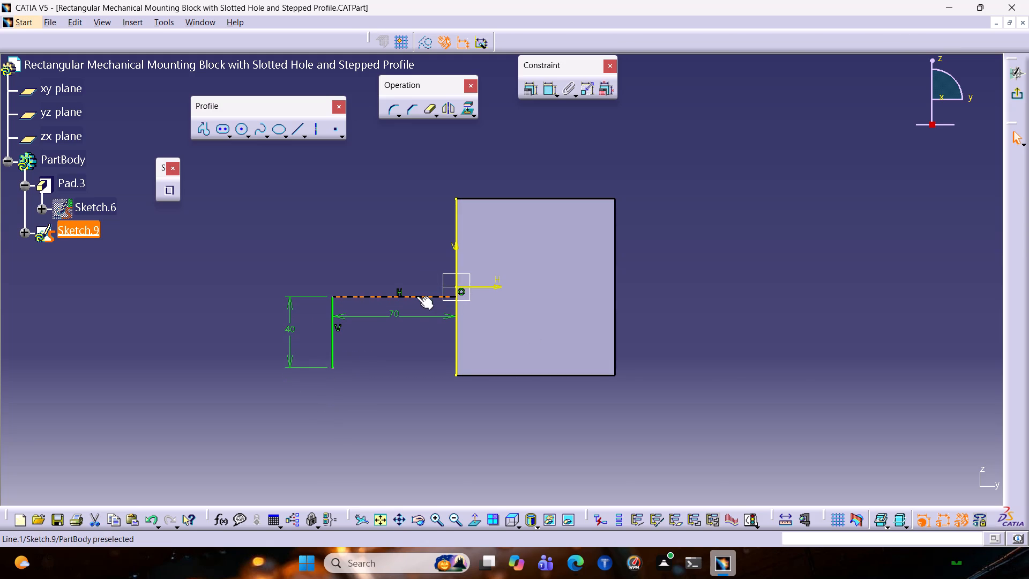
Draw a horizontal base line from the projected edge's lower endpoint outward to just below the 40 mm vertical line.
click(207, 139)
click(197, 123)
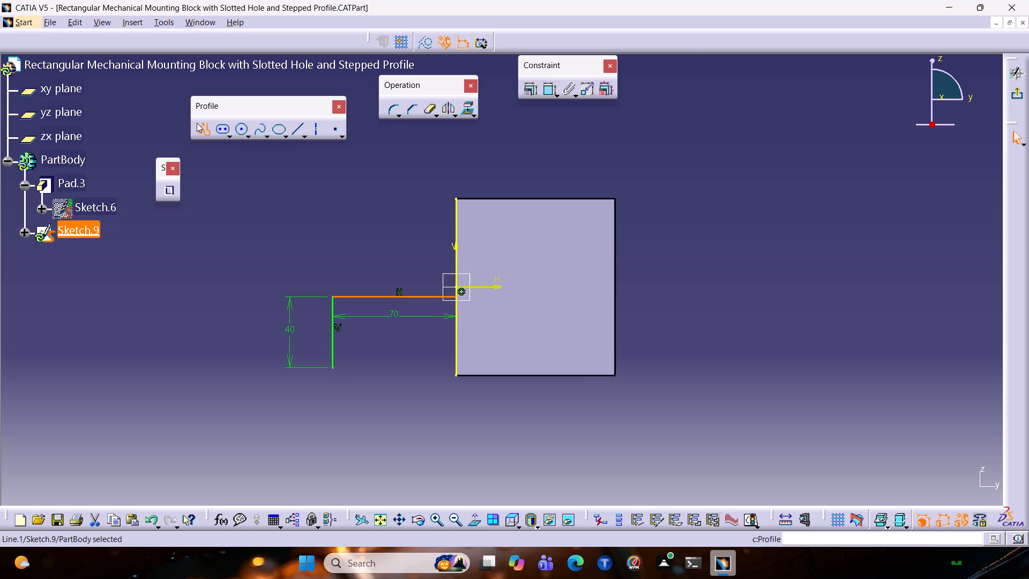
click(457, 376)
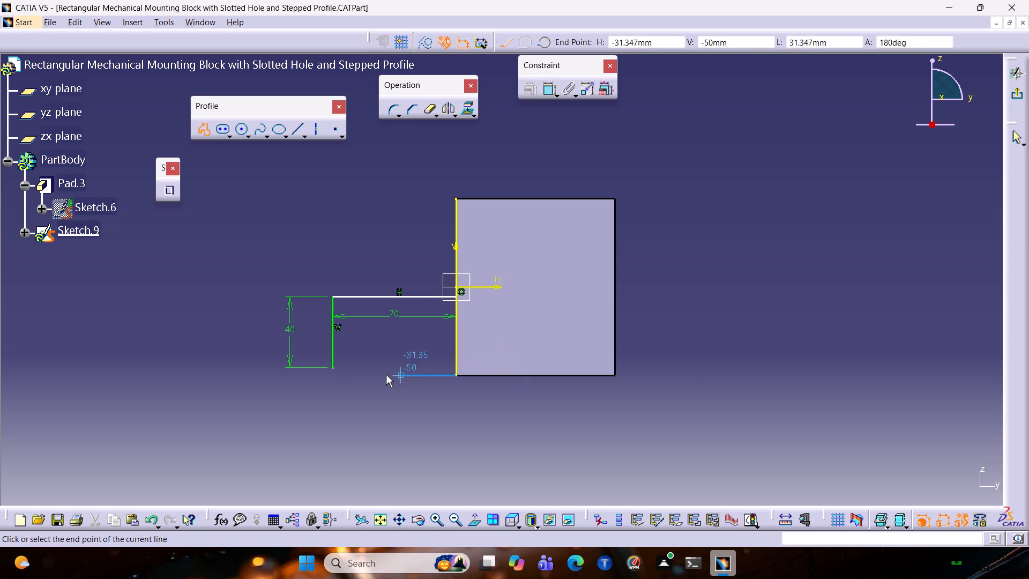
click(331, 376)
key(Escape)
key(Escape)
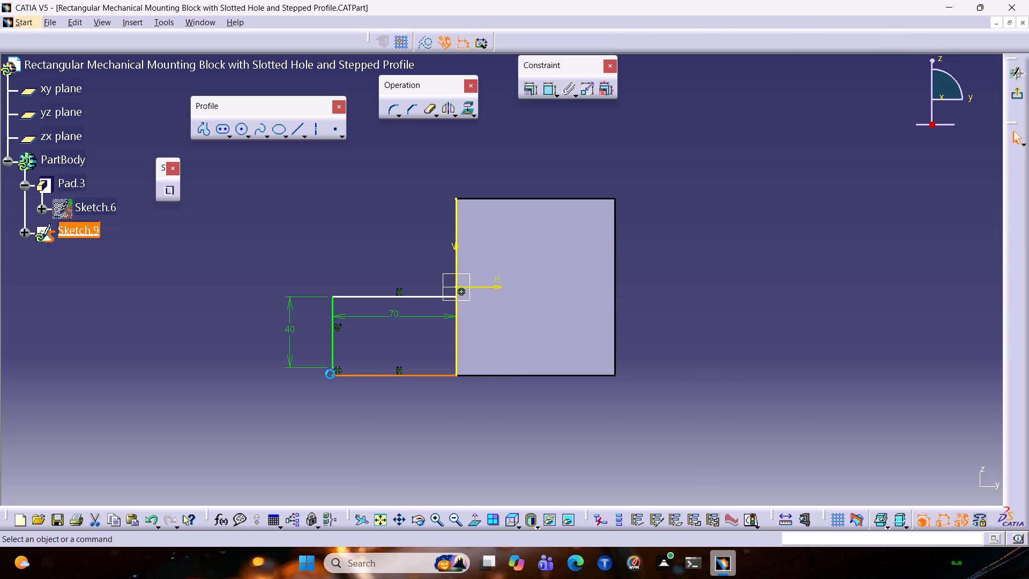
Make the vertical line's lower endpoint coincident with the base line's outer endpoint, and exit the sketch.
click(332, 366)
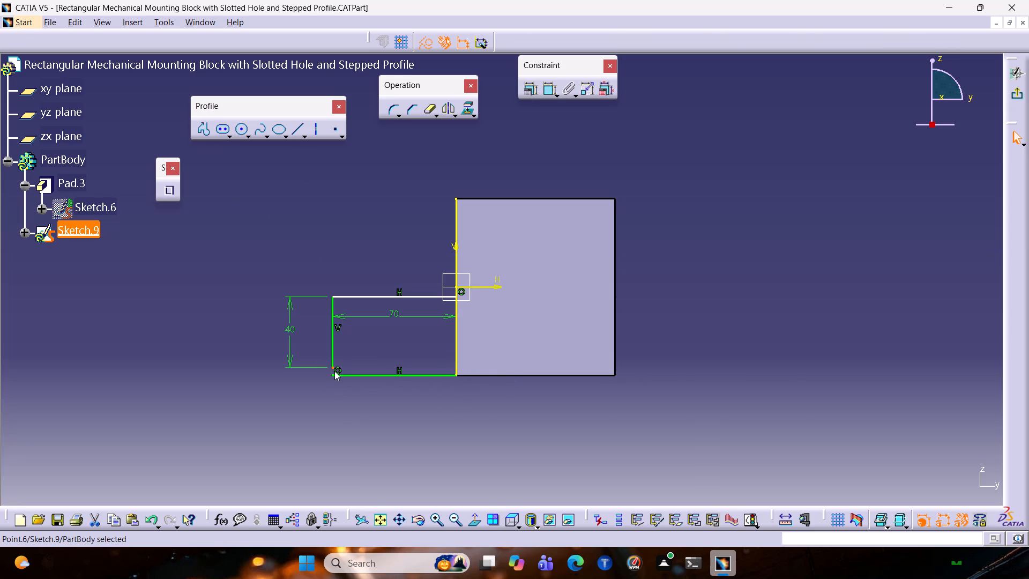
ctrl+click(332, 375)
click(526, 88)
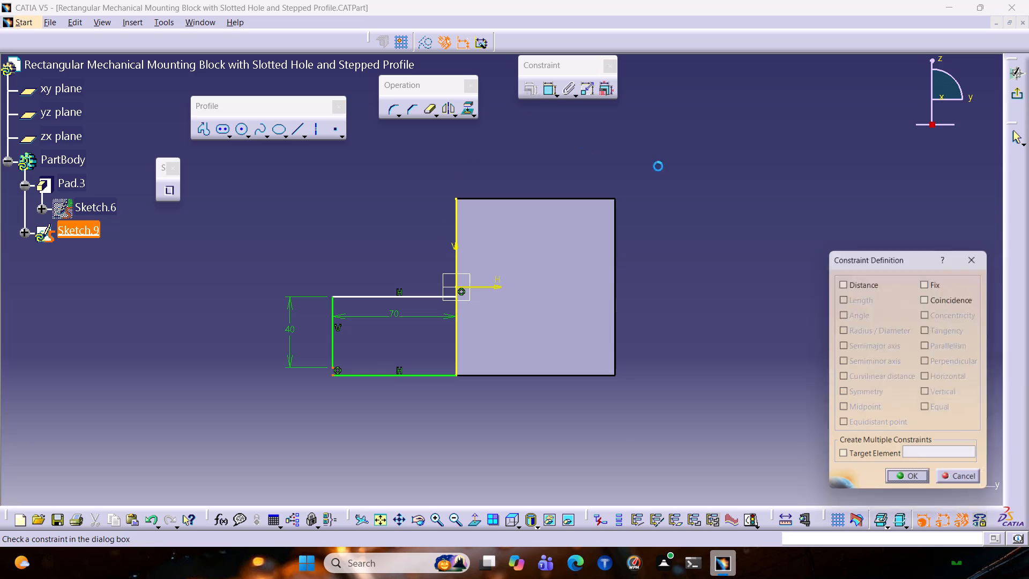
click(945, 295)
click(891, 480)
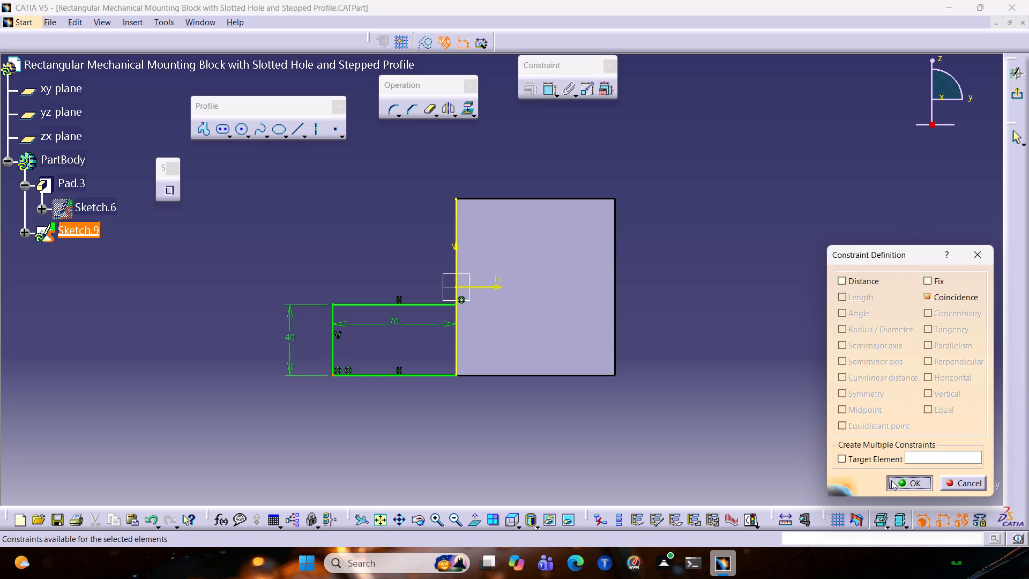
click(1018, 90)
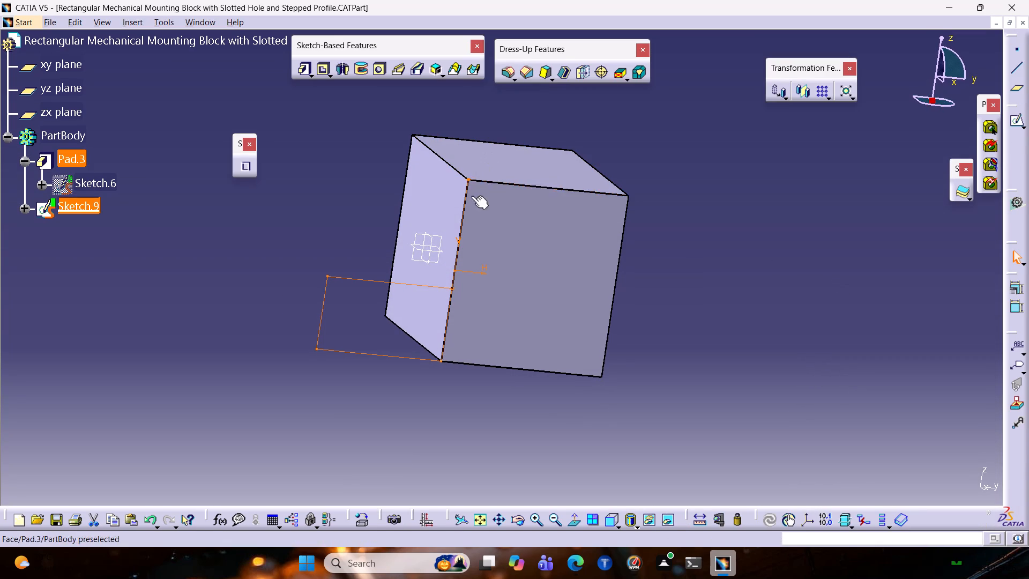
Reopen the step sketch, quick-trim the projected edge above the rectangle, and exit the sketch.
double_click(460, 207)
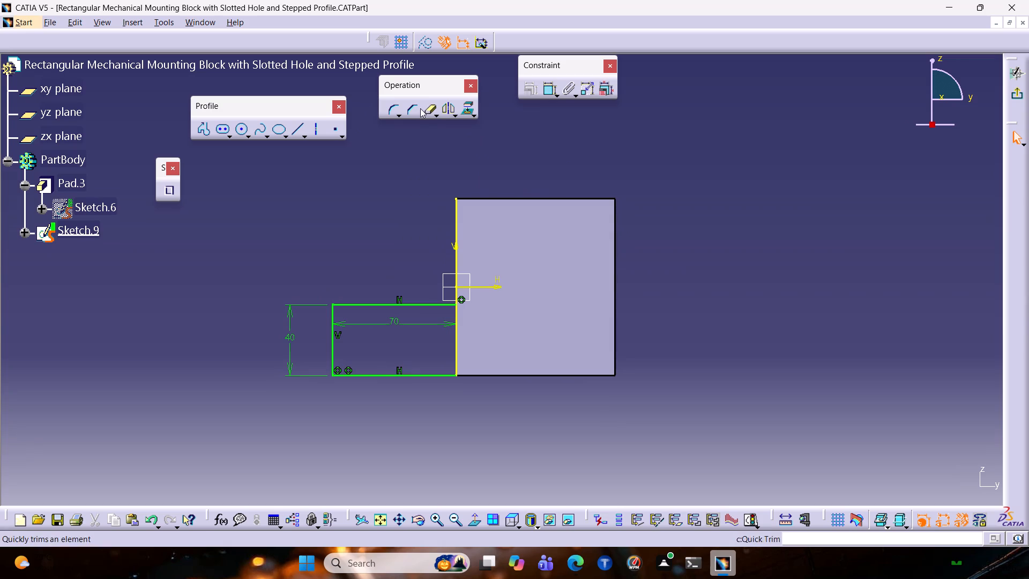
click(436, 106)
double_click(429, 110)
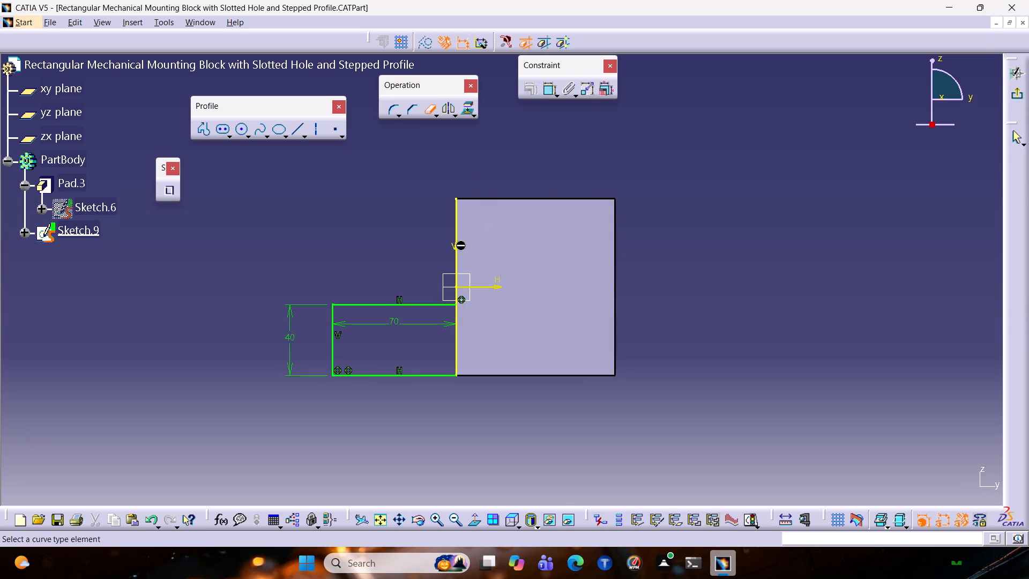
click(456, 245)
click(1019, 99)
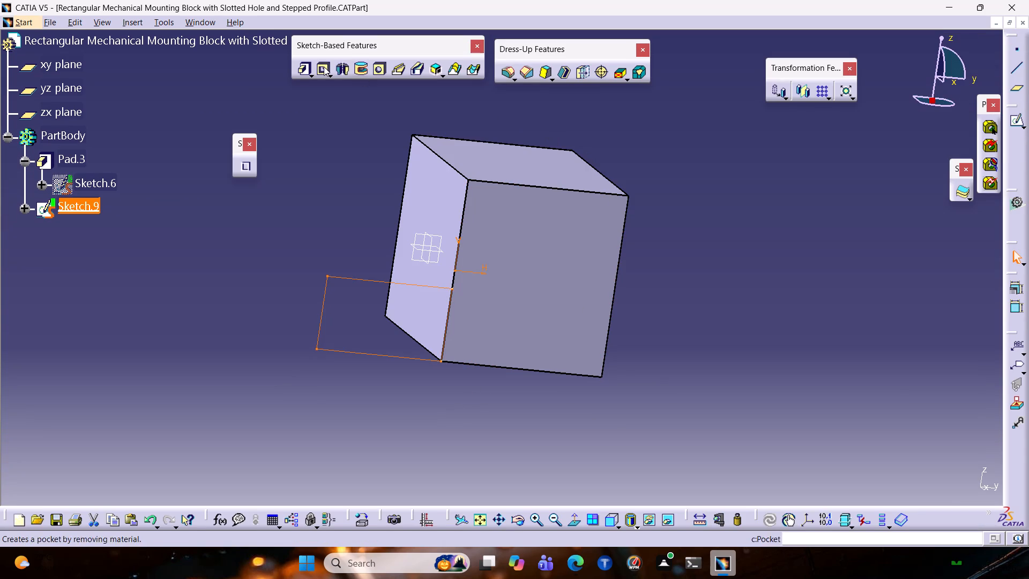
Pad the new step sketch in the reversed direction with a first-limit length of 80 mm.
click(301, 69)
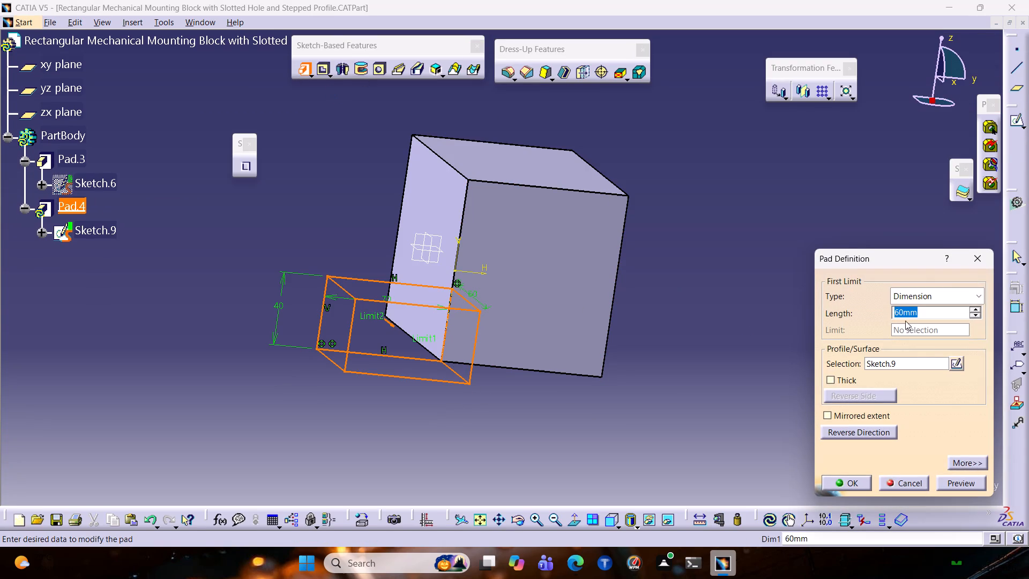
click(856, 426)
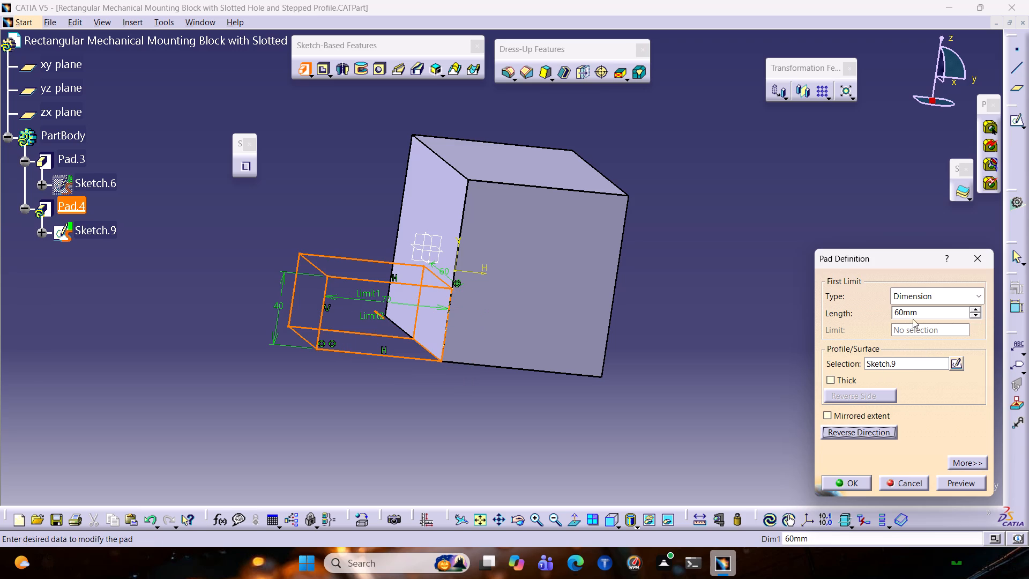
click(966, 469)
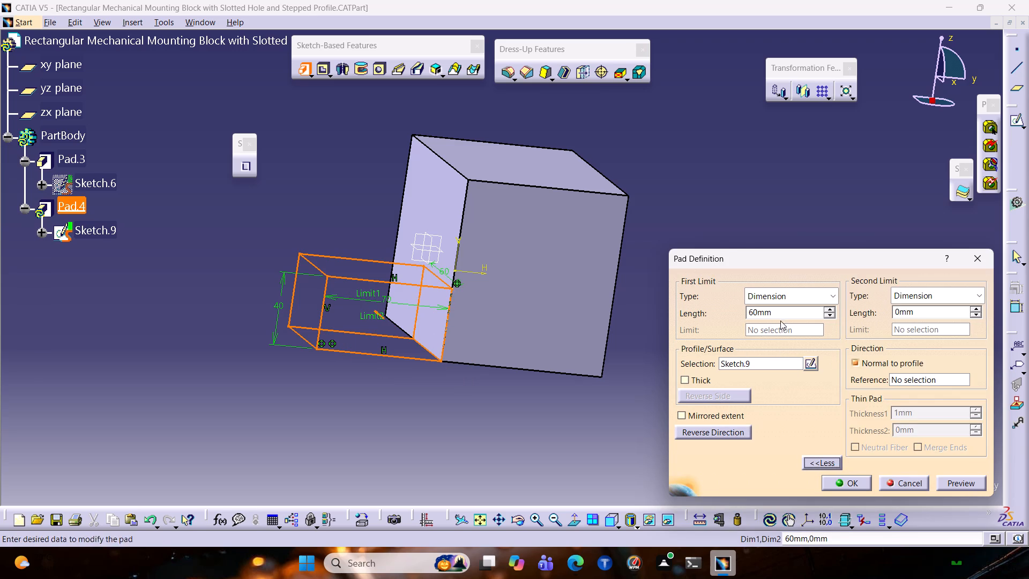
click(780, 321)
drag(777, 318, 745, 314)
drag(784, 310, 726, 312)
text(80)
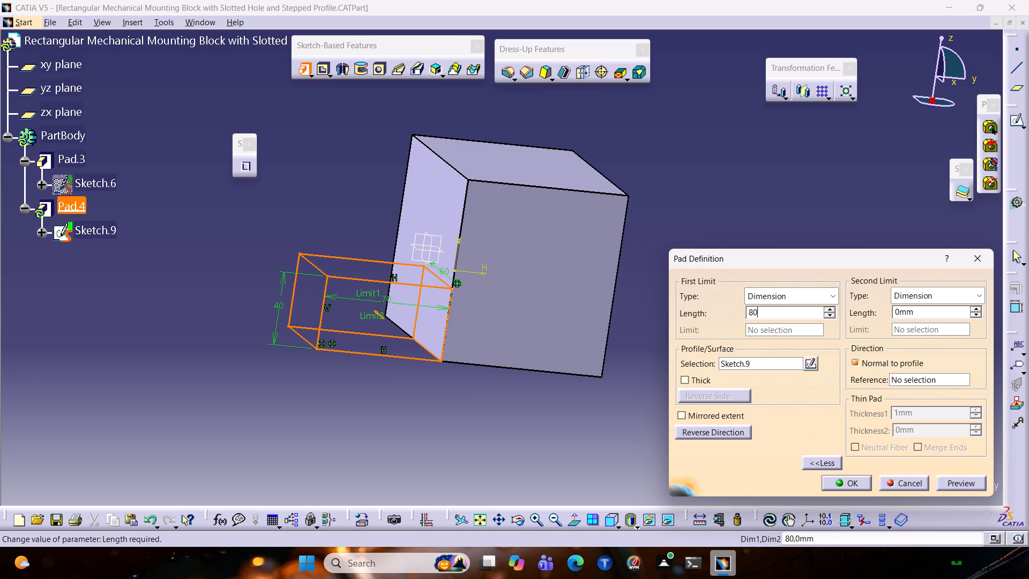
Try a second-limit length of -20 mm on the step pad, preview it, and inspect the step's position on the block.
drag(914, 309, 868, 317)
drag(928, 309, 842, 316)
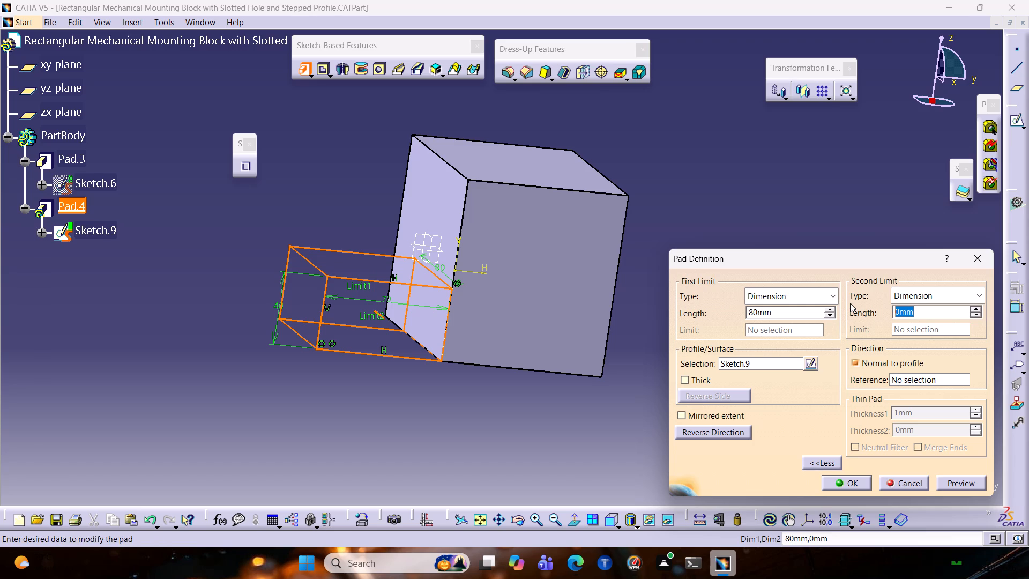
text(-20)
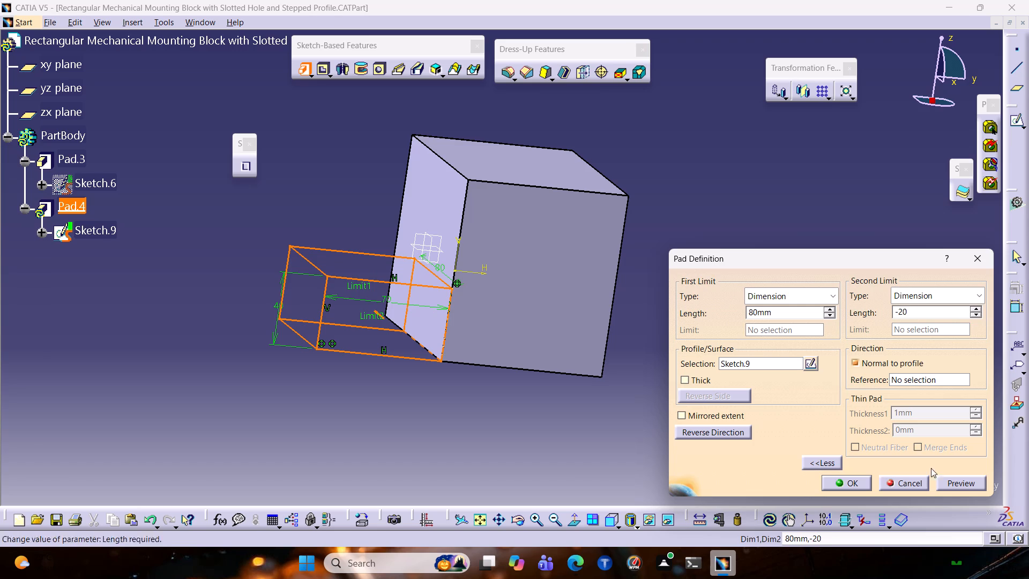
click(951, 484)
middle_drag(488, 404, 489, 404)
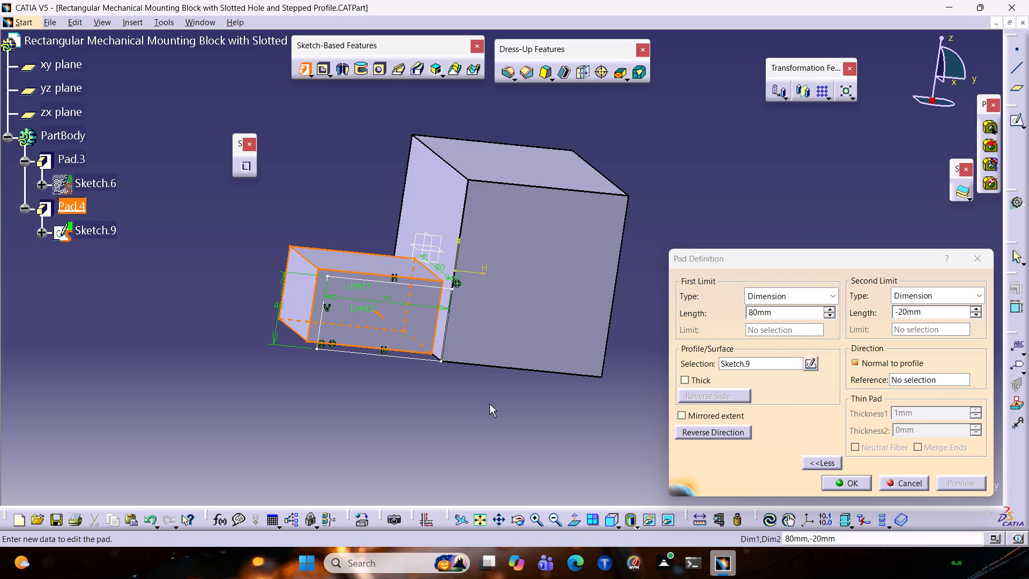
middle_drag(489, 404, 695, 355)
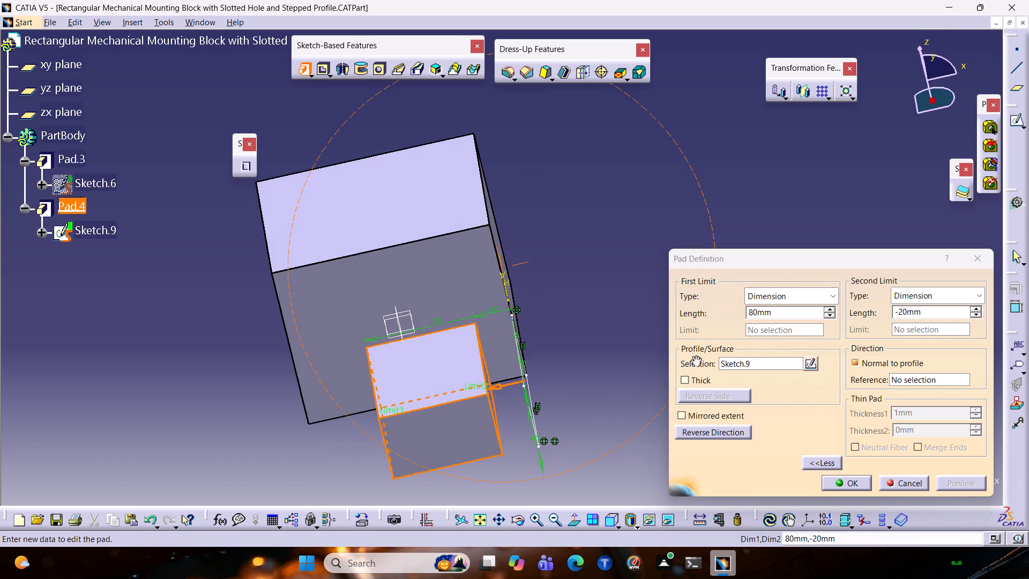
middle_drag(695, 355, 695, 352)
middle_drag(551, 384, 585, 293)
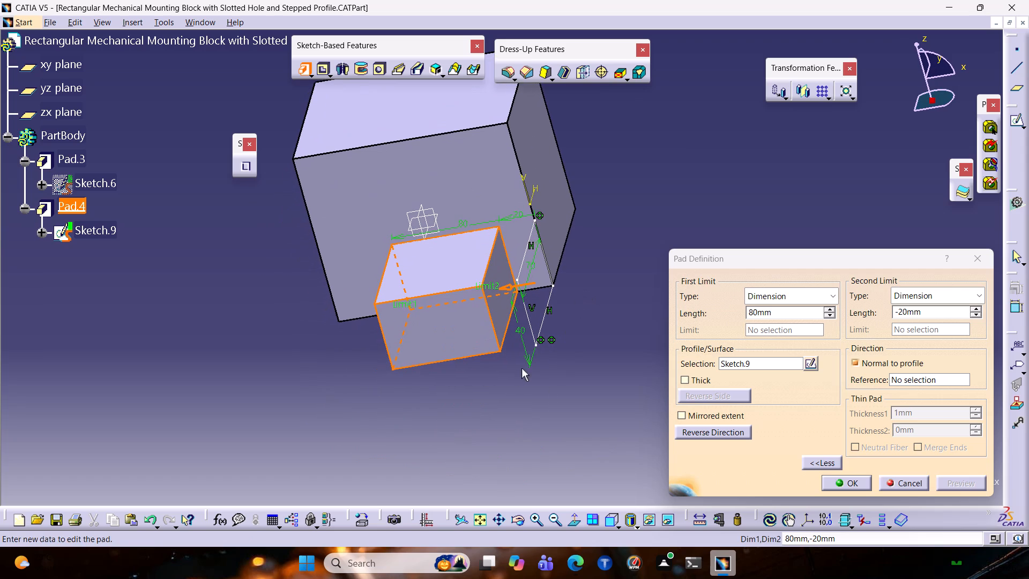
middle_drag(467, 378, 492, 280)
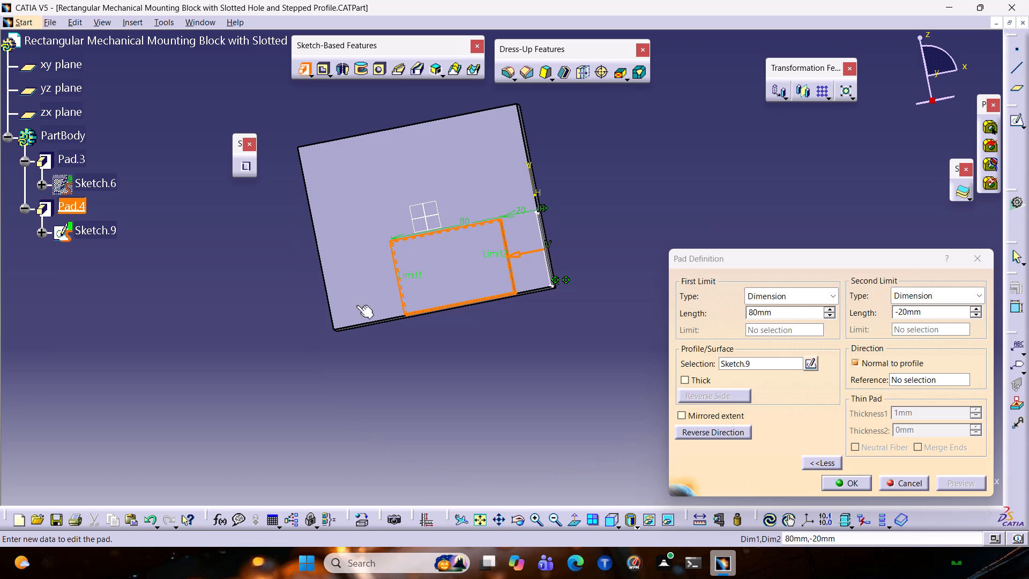
Preview the step pad with mirrored extent, turn mirrored extent back off, and accept the pad.
click(726, 416)
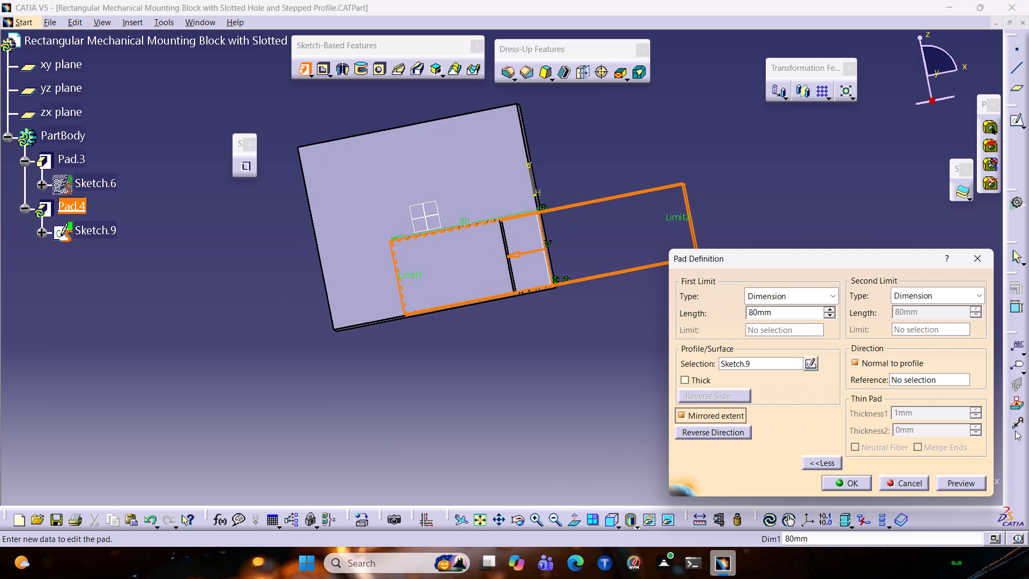
click(965, 479)
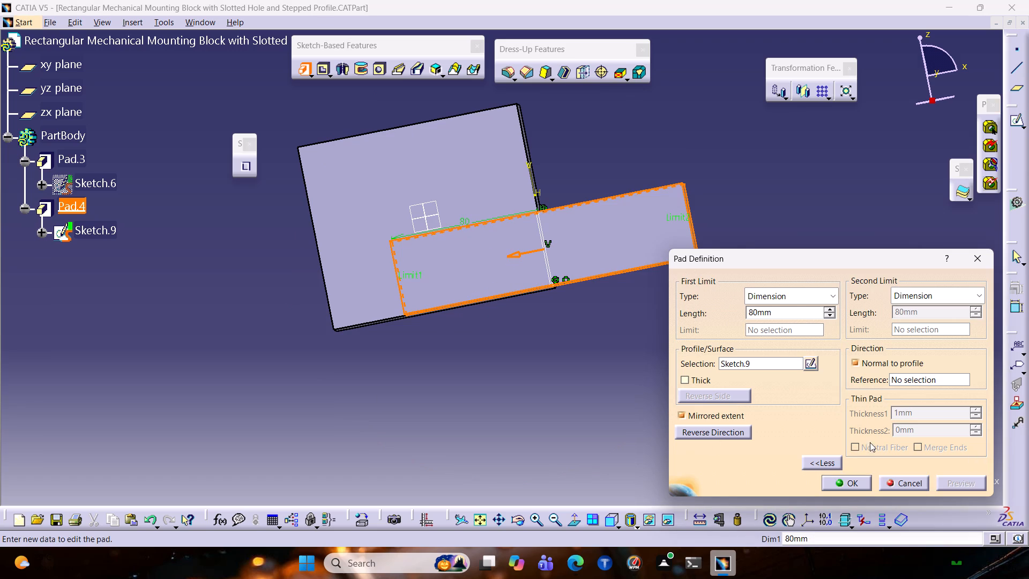
click(719, 415)
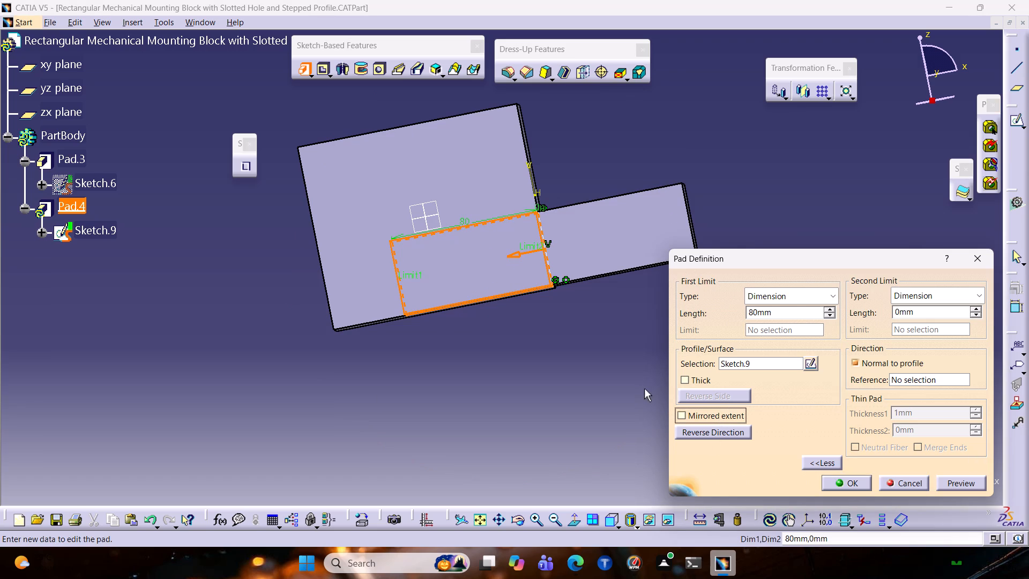
click(833, 481)
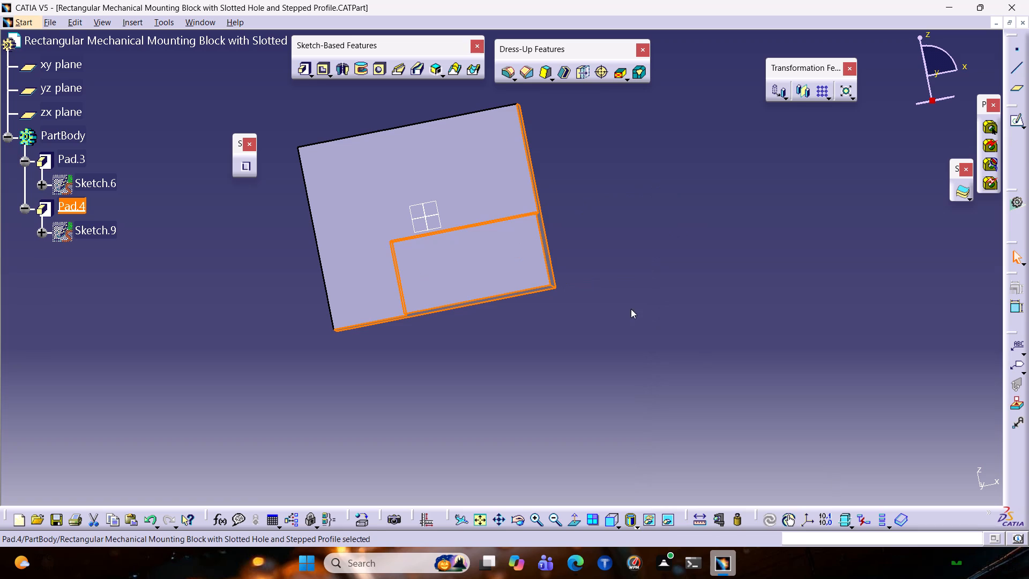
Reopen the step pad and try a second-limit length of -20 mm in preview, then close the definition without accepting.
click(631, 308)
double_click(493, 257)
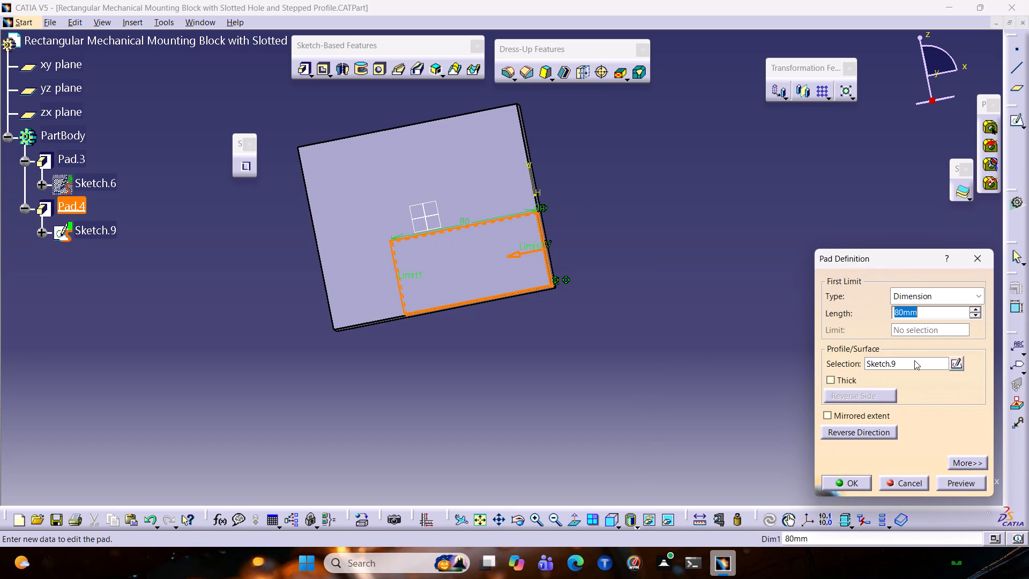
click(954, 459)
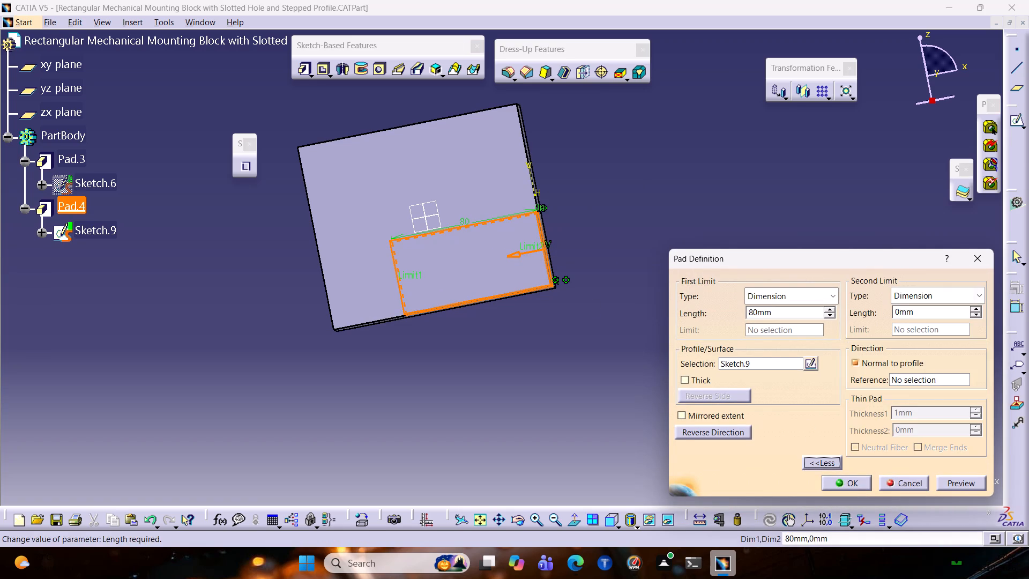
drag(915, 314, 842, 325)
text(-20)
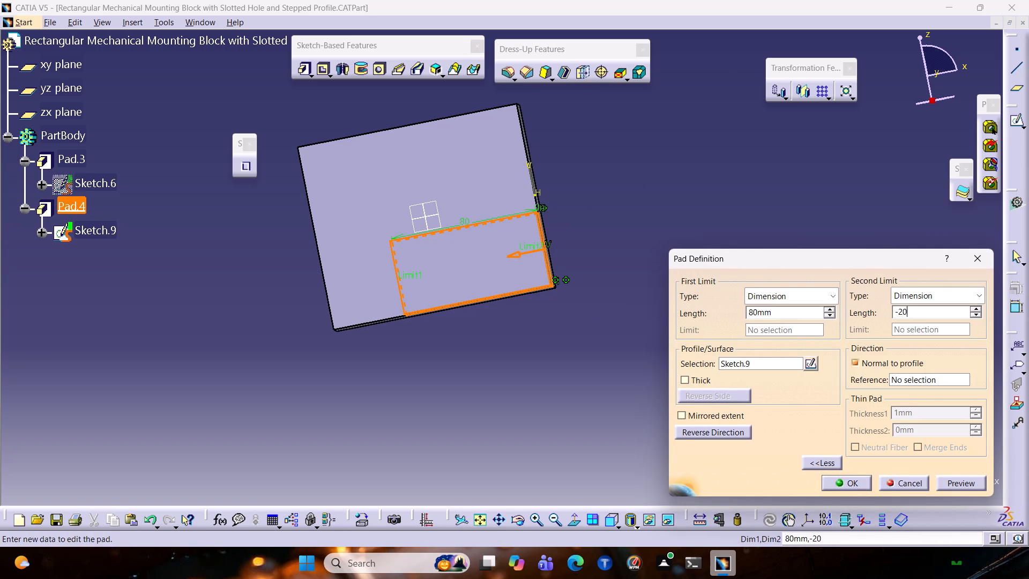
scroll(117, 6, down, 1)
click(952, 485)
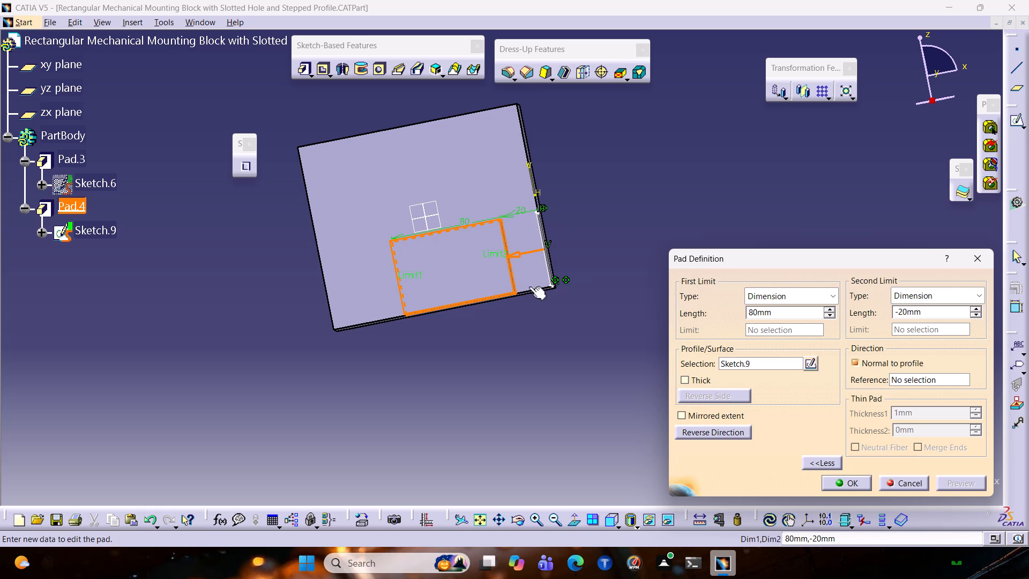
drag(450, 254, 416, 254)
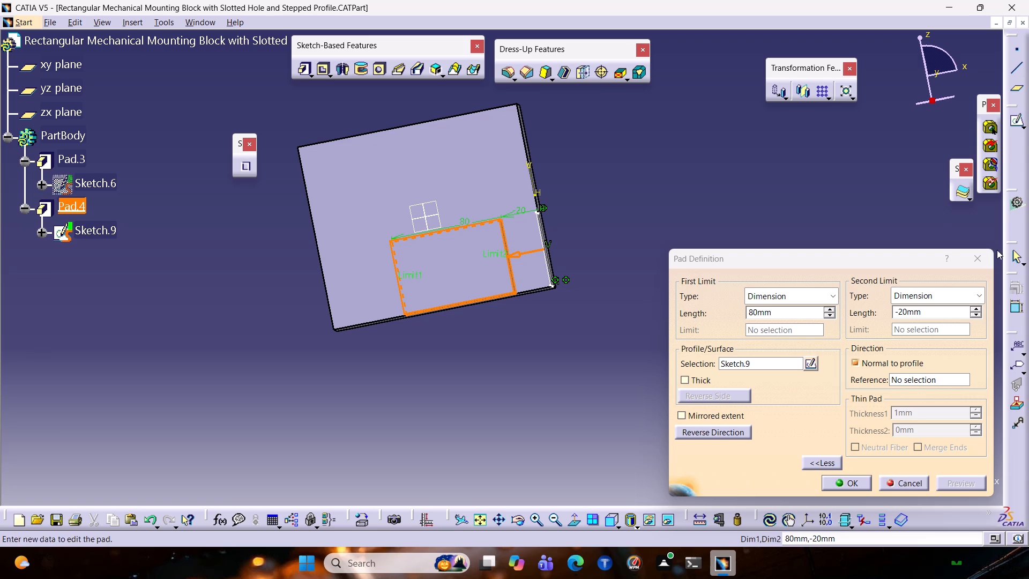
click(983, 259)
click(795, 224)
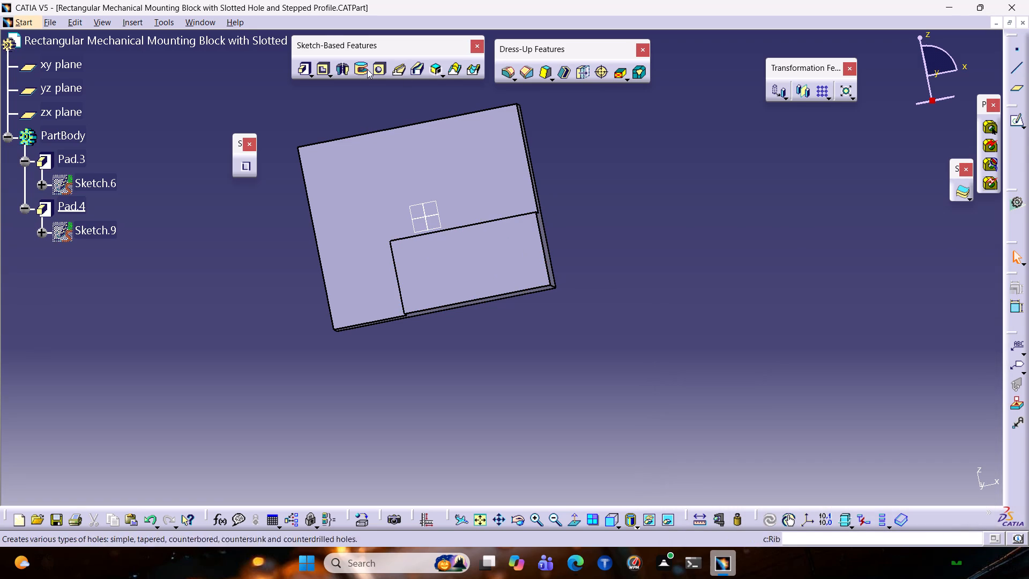
Measure the large block's width between its two opposite vertical edges, without keeping the measure.
click(695, 515)
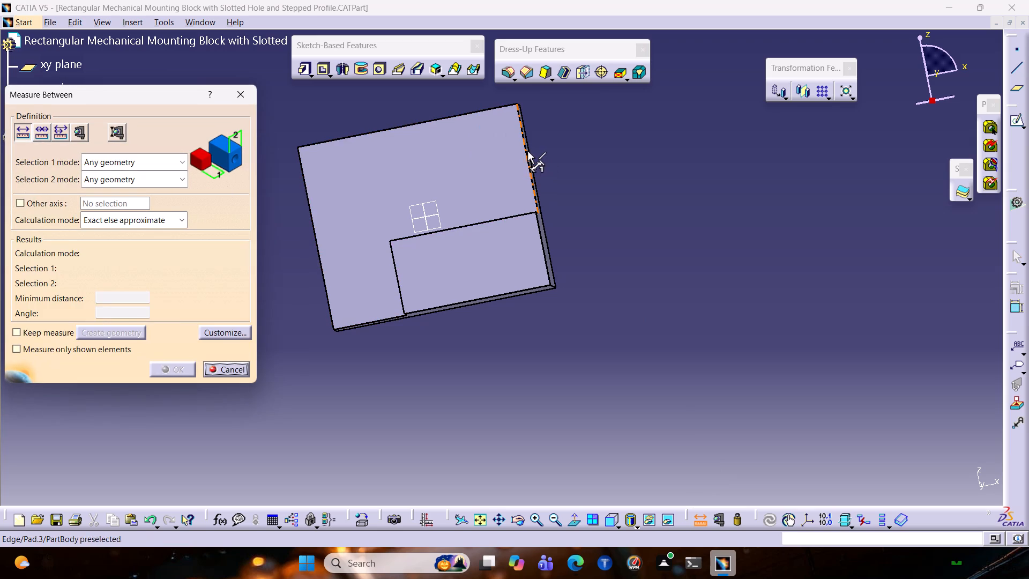
click(527, 151)
click(308, 205)
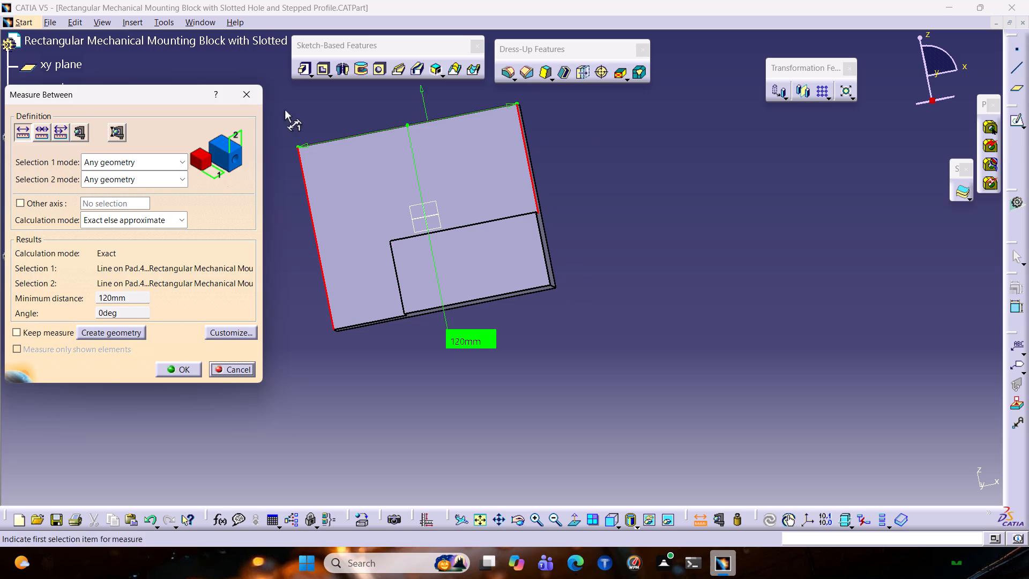
click(251, 98)
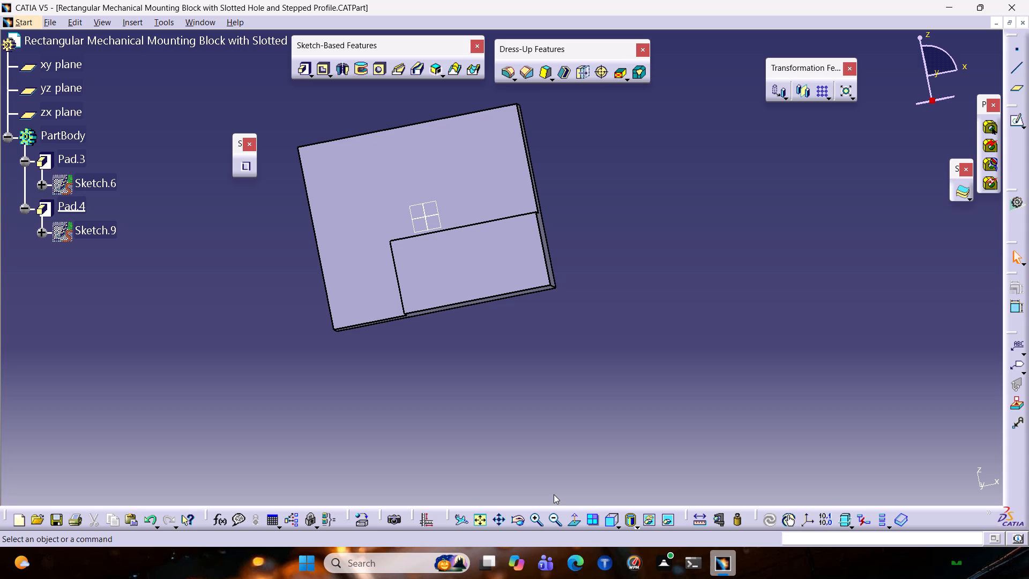
Minimise the mounting block part, search the Documents folder for ortho, and open the ortho 38 part.
click(995, 24)
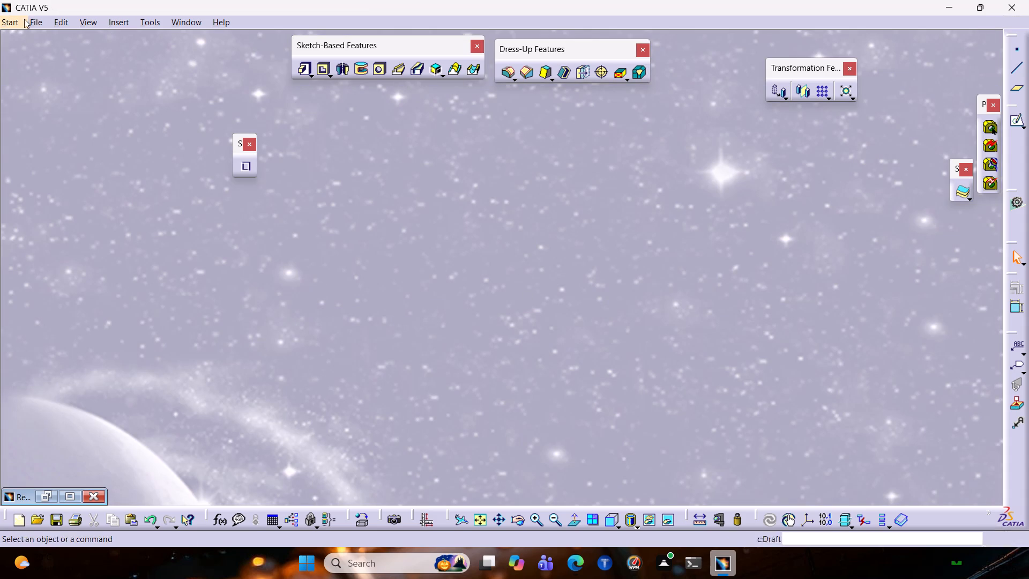
click(25, 19)
click(64, 73)
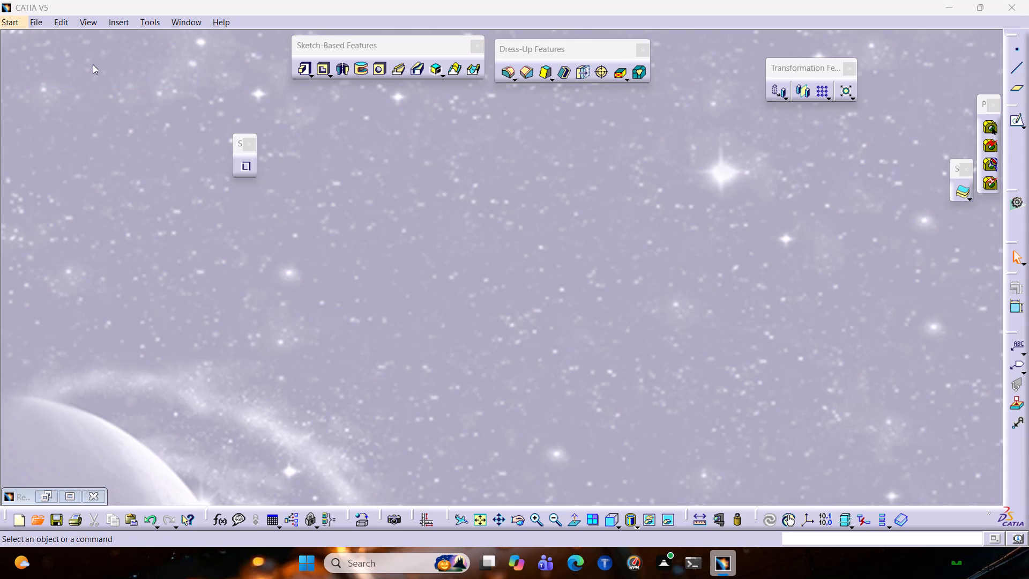
click(703, 135)
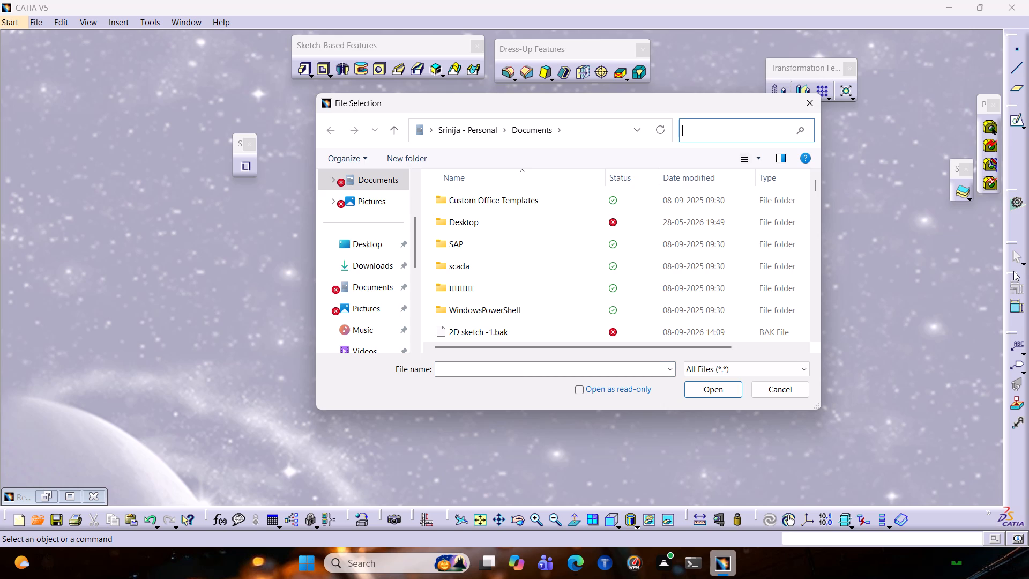
text(ortho)
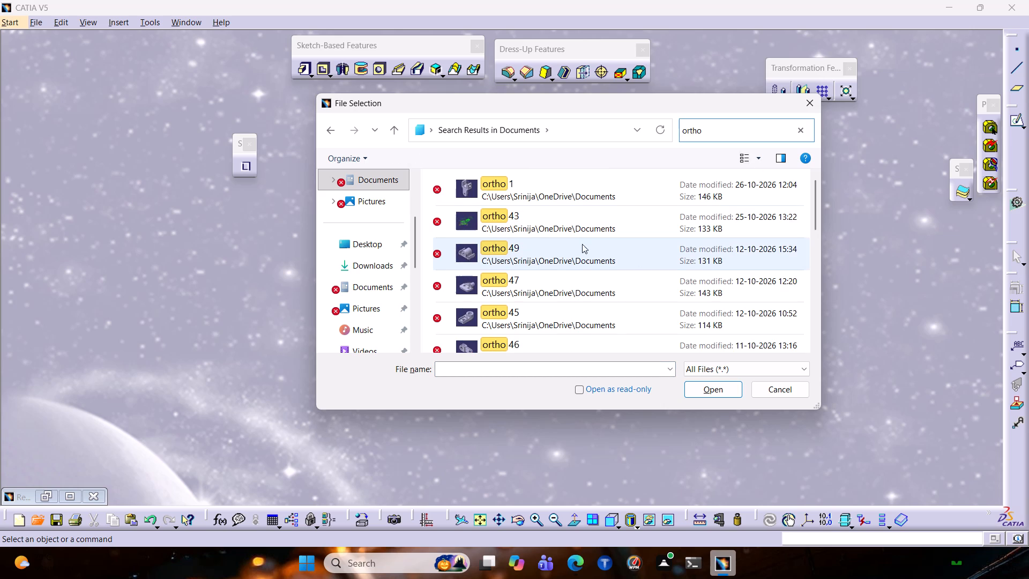
scroll(528, 277, down, 4)
scroll(570, 247, up, 1)
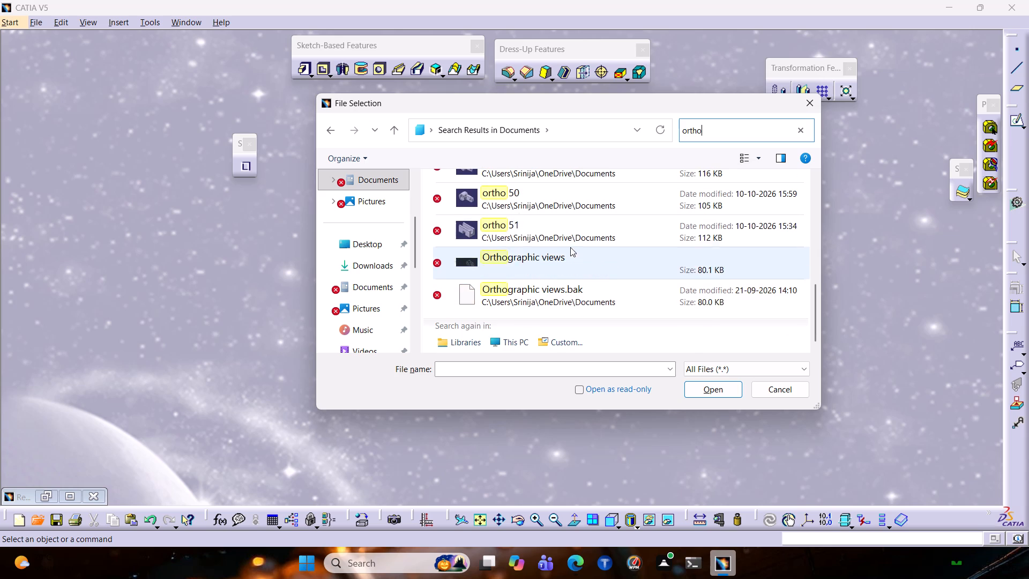
scroll(570, 247, up, 1)
scroll(467, 244, up, 1)
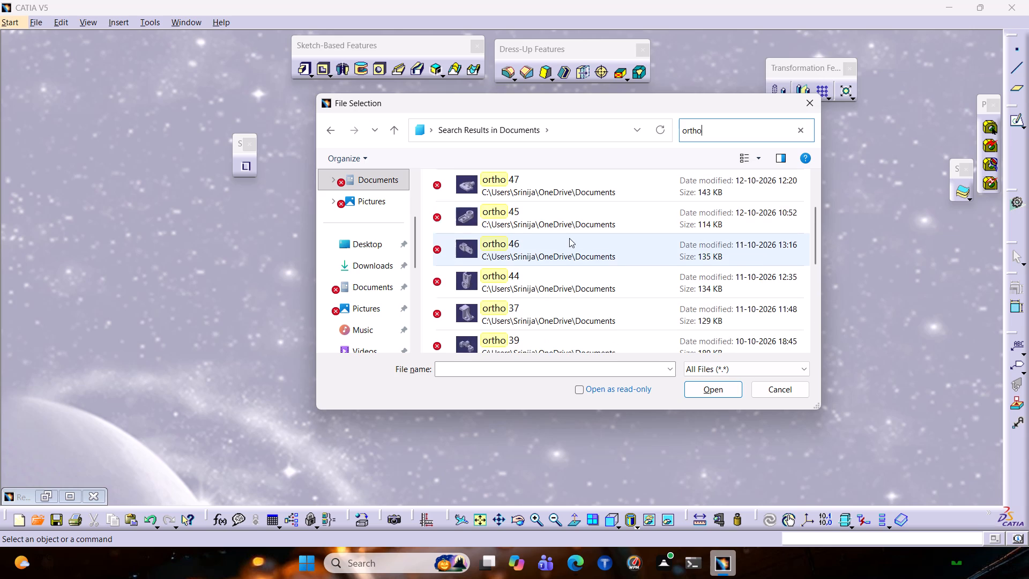
scroll(569, 238, up, 3)
scroll(536, 239, down, 5)
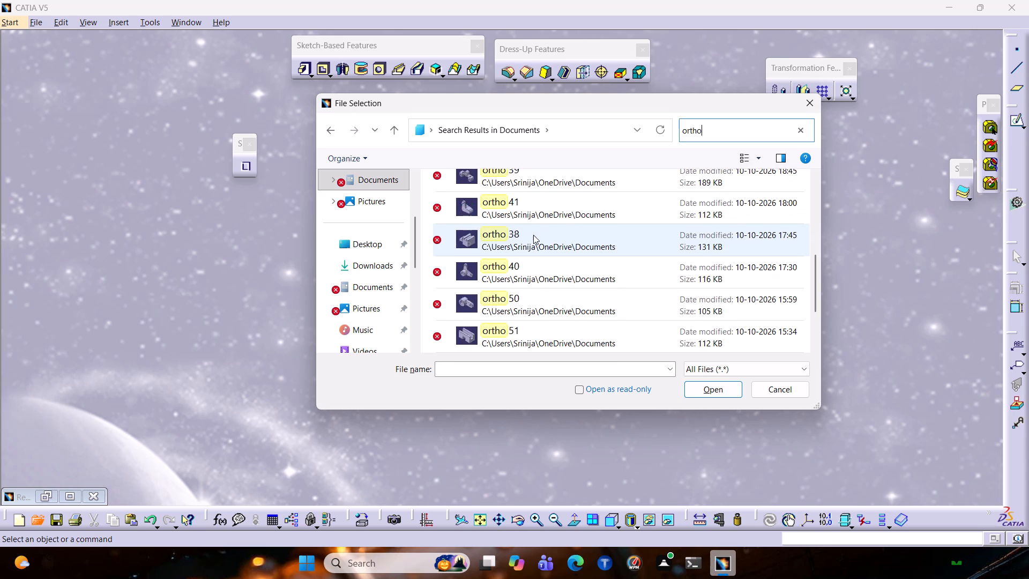
scroll(524, 199, up, 1)
click(520, 222)
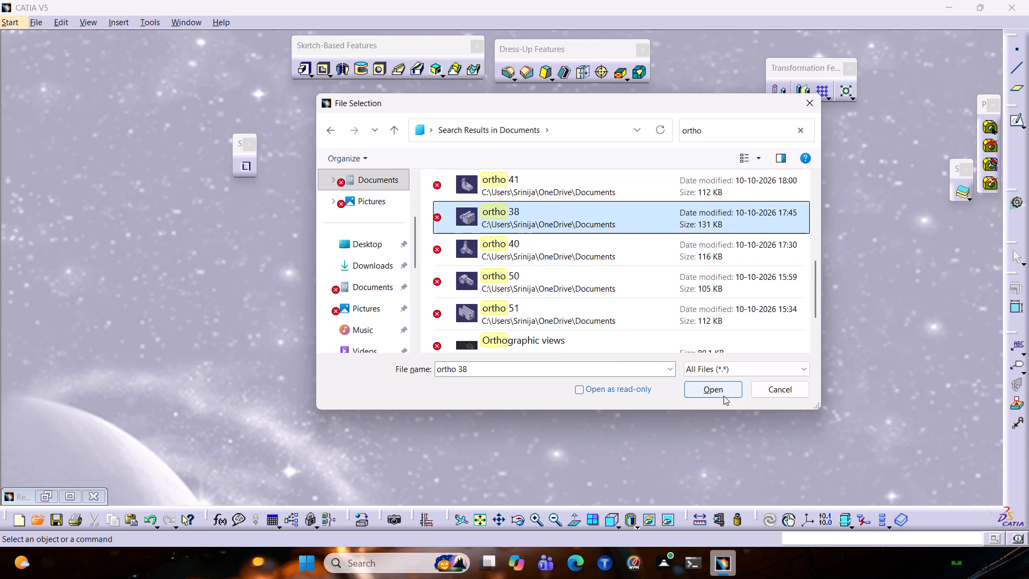
click(723, 394)
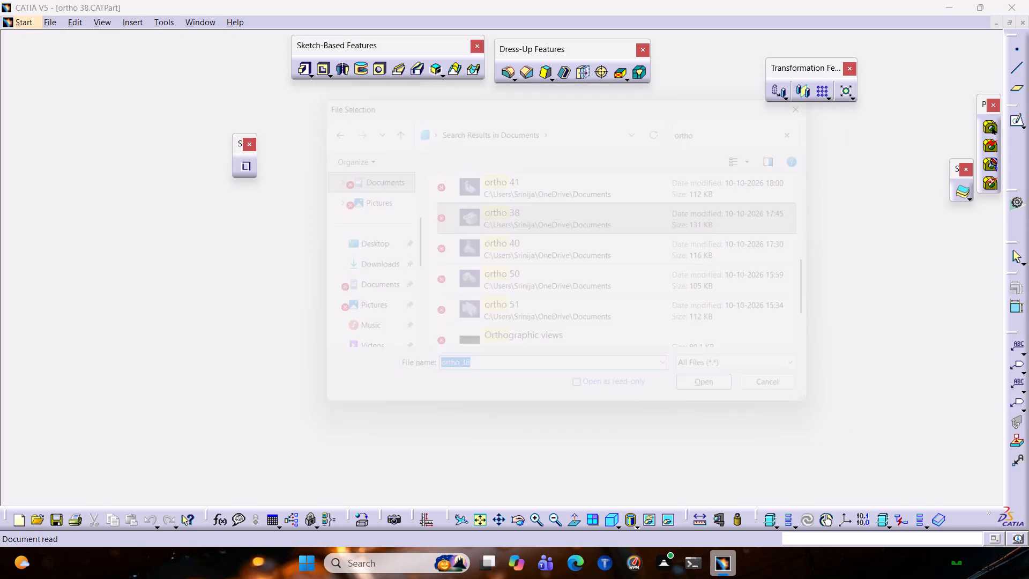
Measure the distance between the two opposite side edges of the large block's plain broad face, without keeping the measure.
middle_drag(717, 356, 414, 414)
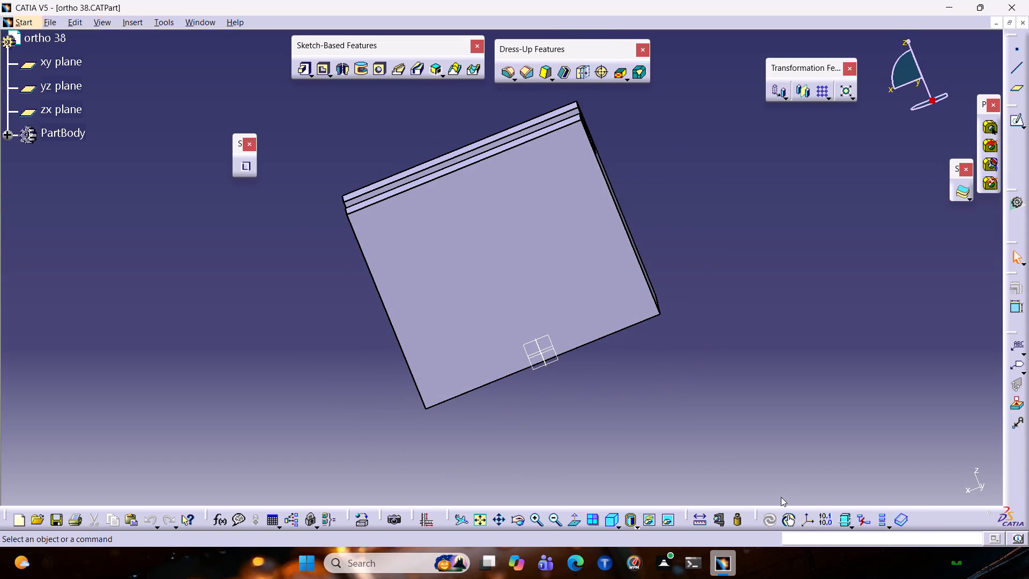
click(702, 521)
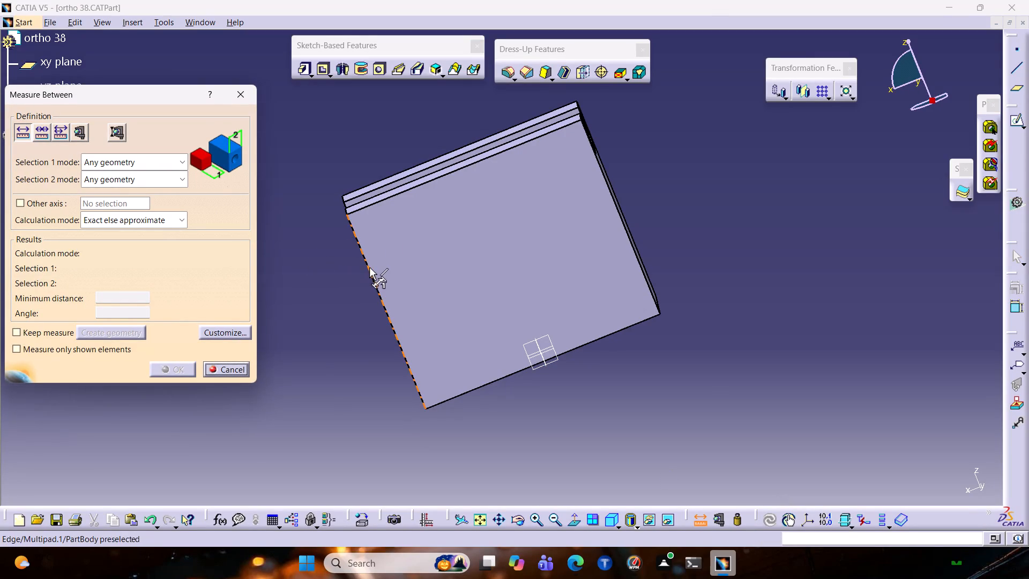
click(369, 268)
click(616, 201)
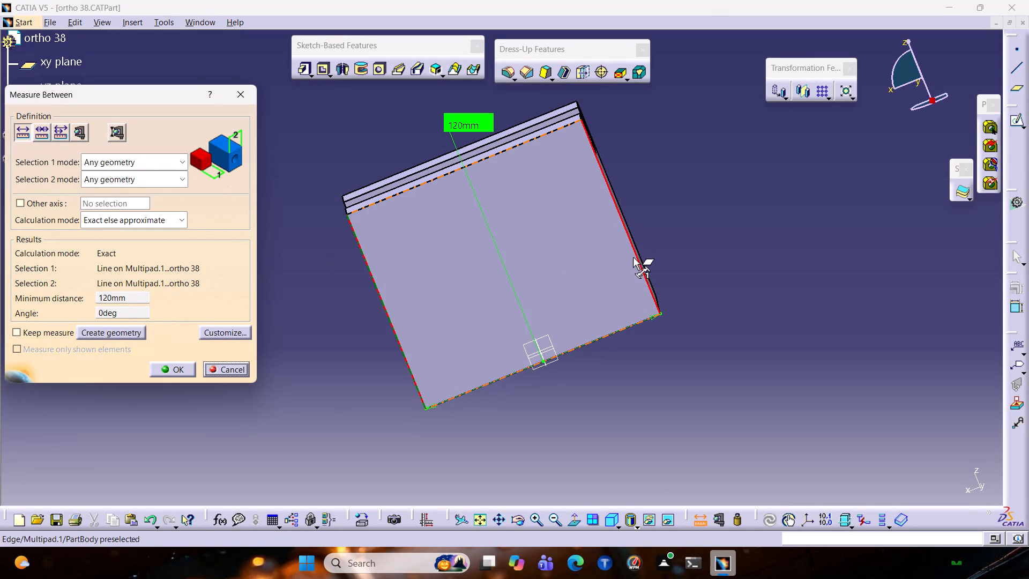
key(Escape)
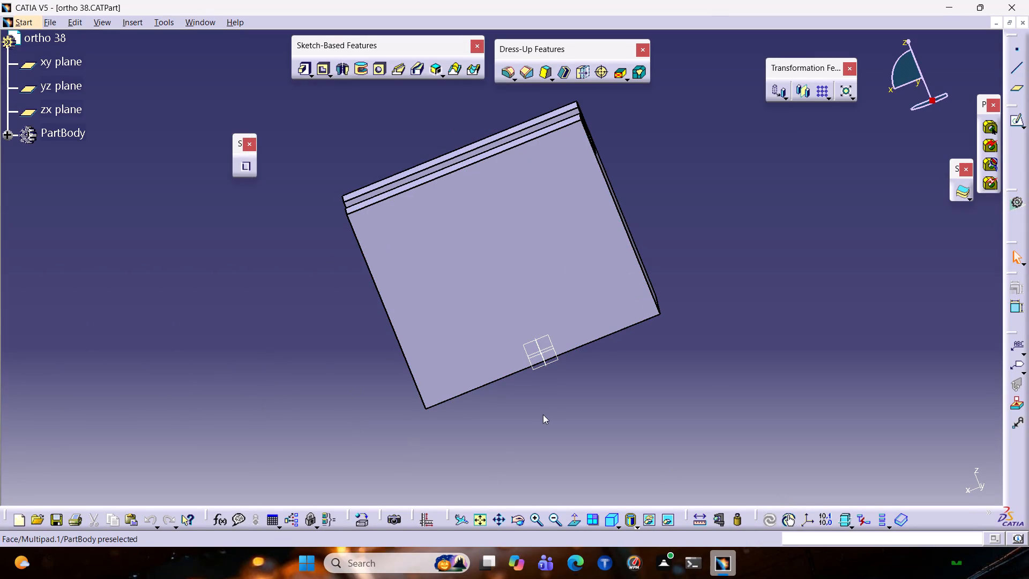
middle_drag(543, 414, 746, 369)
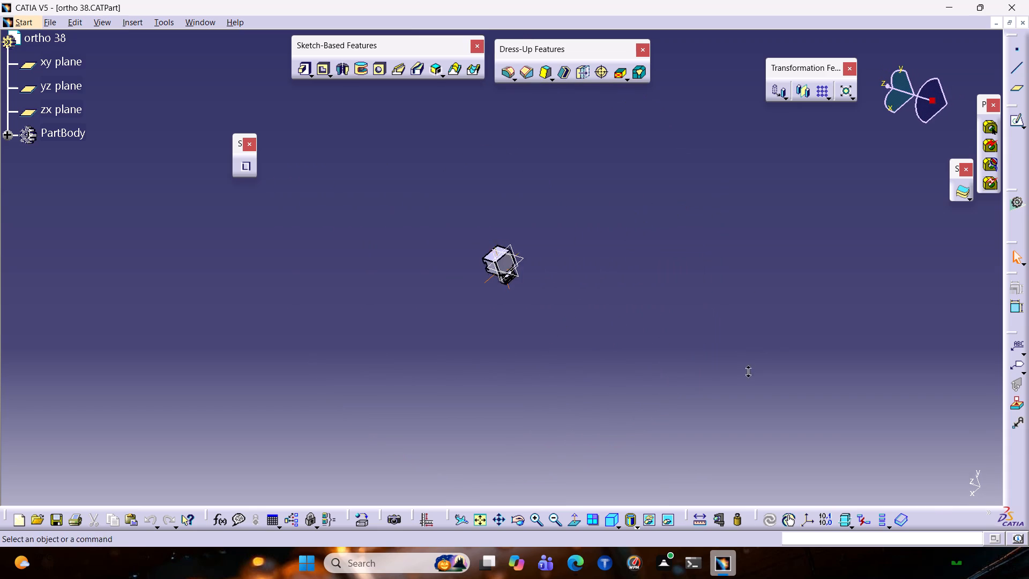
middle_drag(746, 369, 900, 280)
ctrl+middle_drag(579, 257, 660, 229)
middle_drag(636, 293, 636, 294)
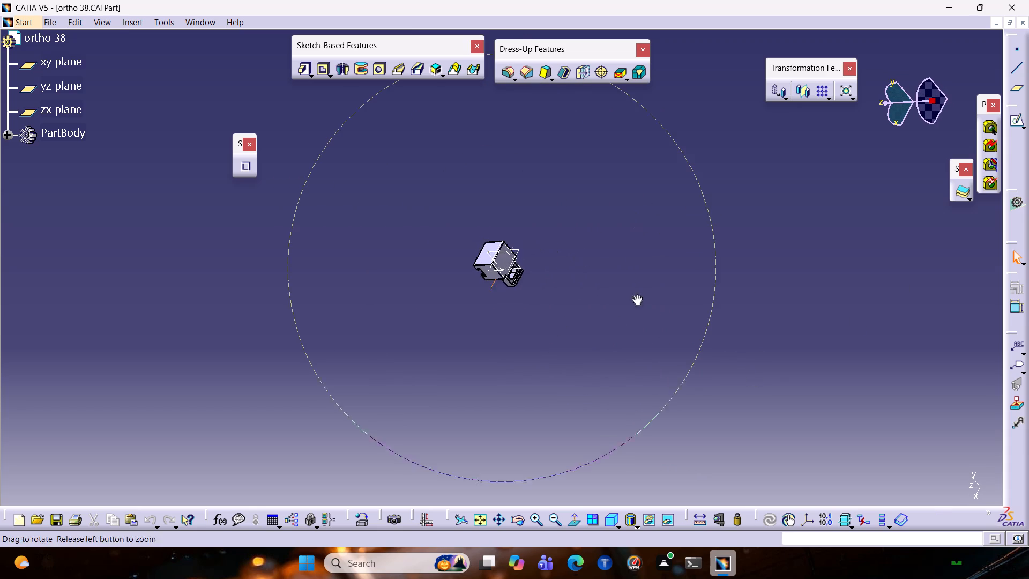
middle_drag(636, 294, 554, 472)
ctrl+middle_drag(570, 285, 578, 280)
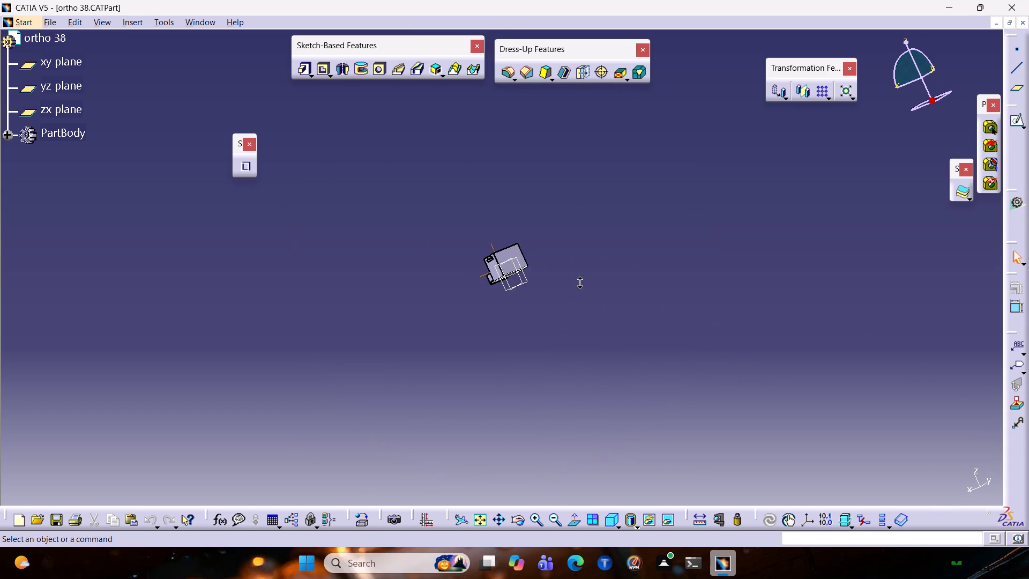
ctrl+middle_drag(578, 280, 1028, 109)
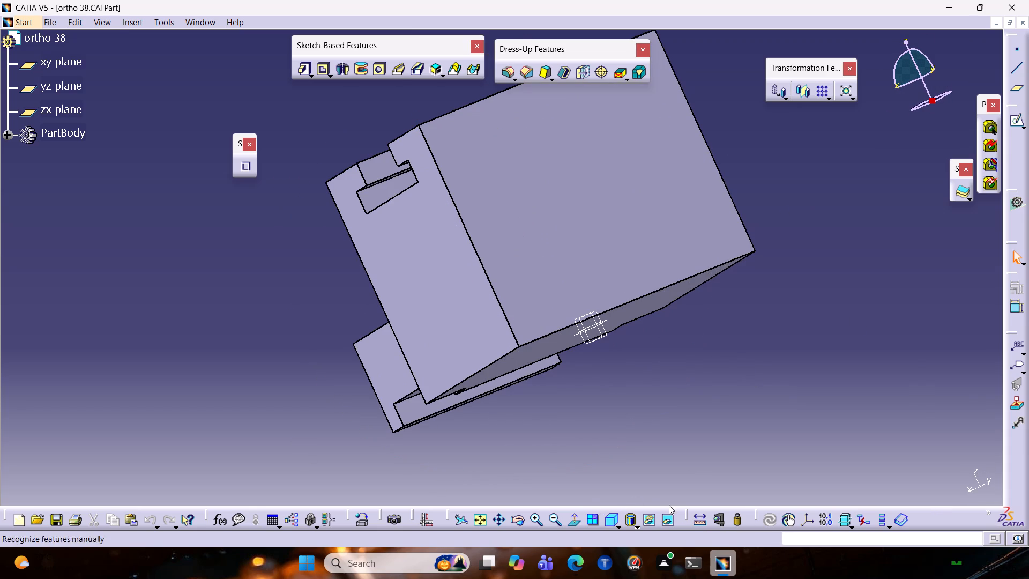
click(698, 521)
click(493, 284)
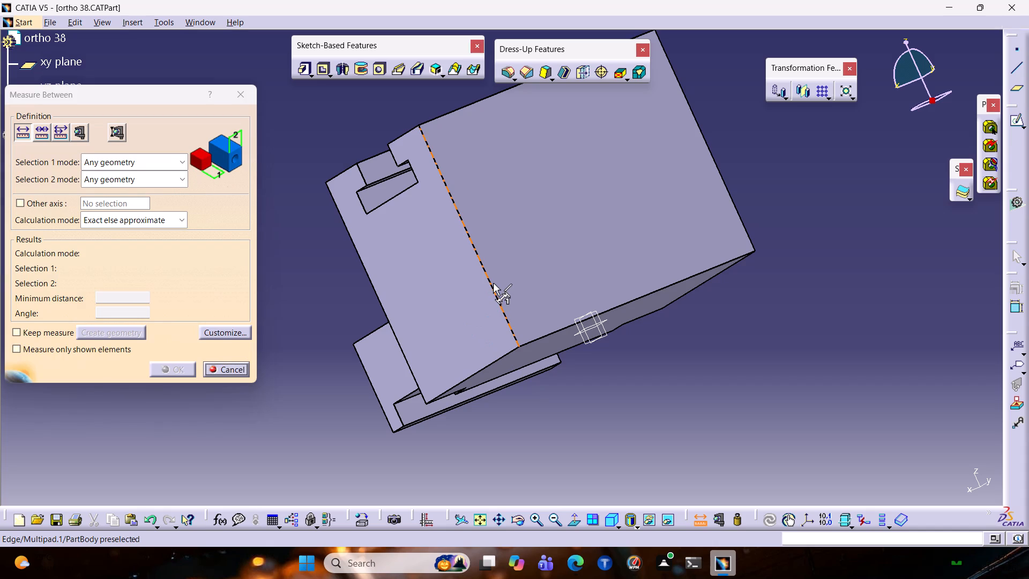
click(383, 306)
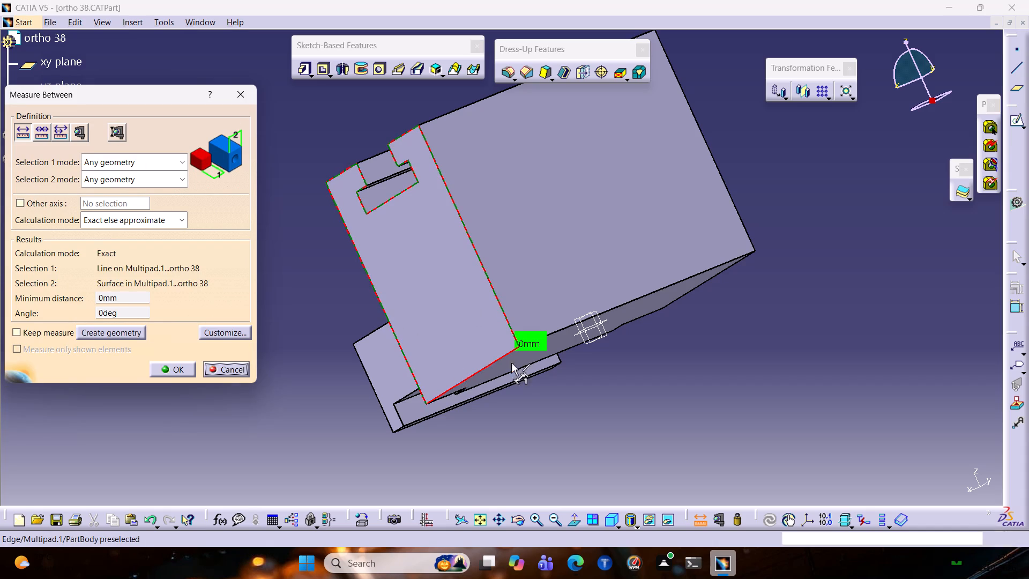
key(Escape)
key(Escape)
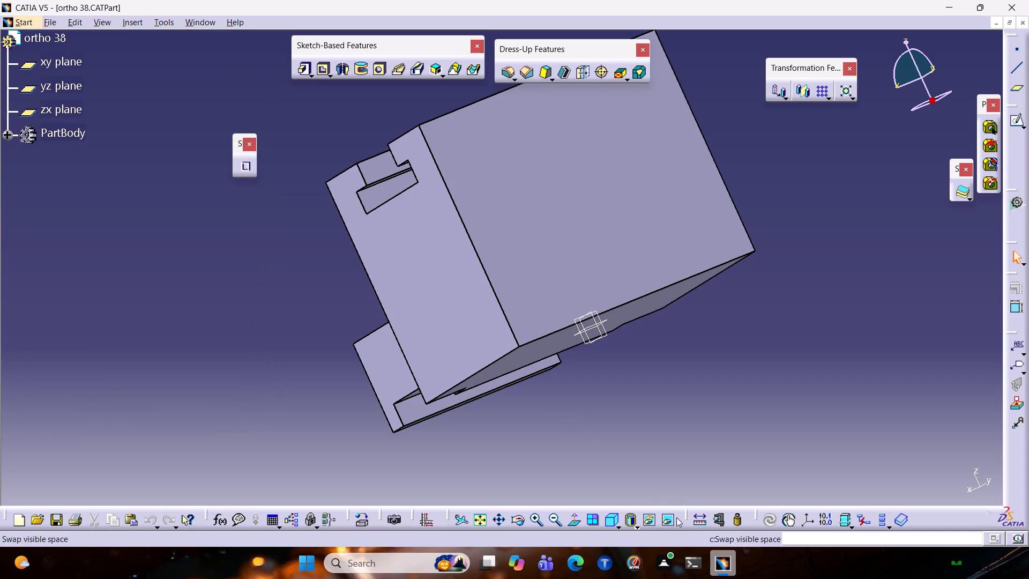
Measure the width of the large block's slotted face between its two opposite long edges, without keeping the measure.
click(696, 516)
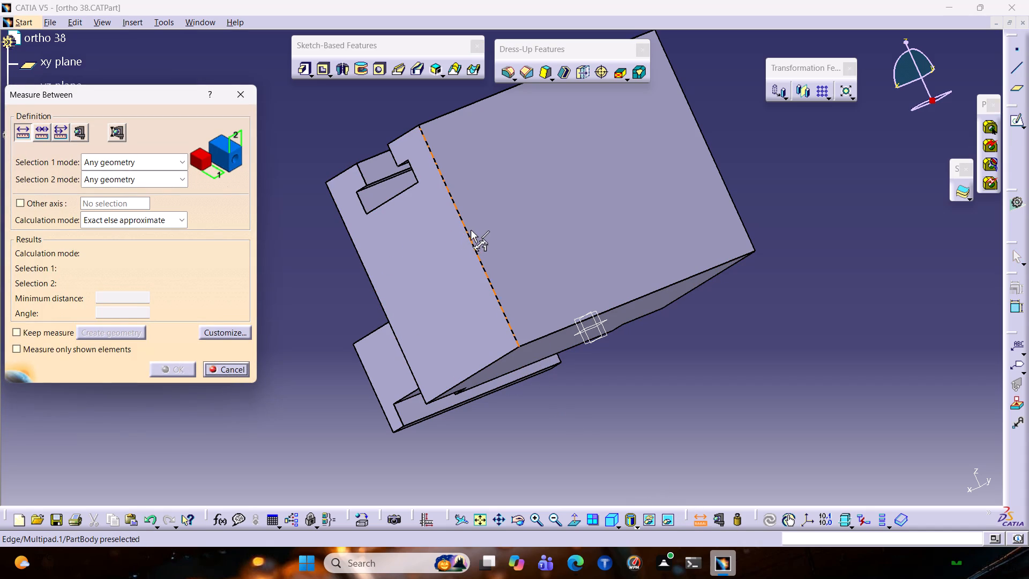
click(466, 234)
click(363, 261)
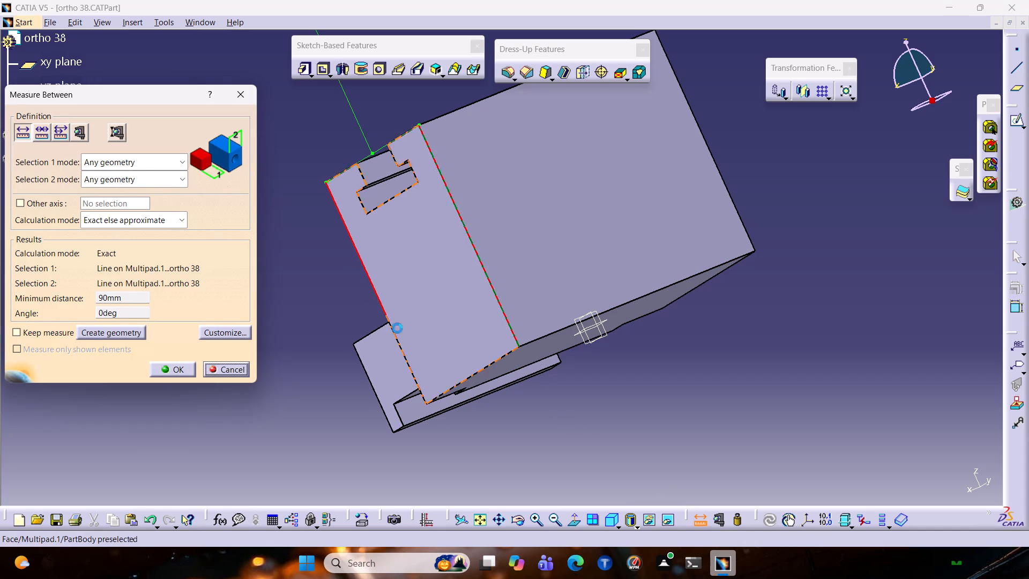
middle_drag(343, 110, 442, 372)
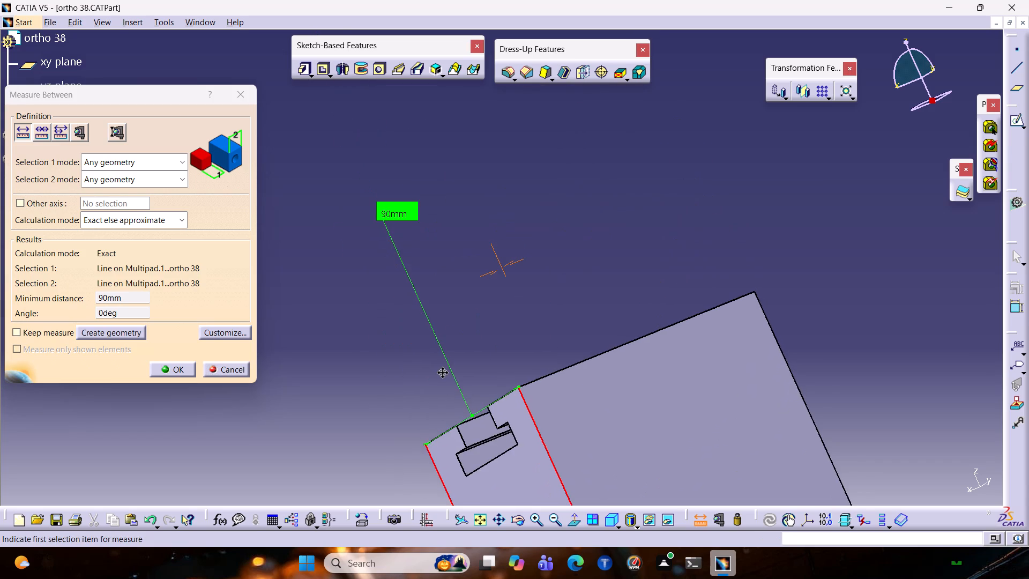
middle_drag(442, 372, 456, 337)
key(Escape)
key(Escape)
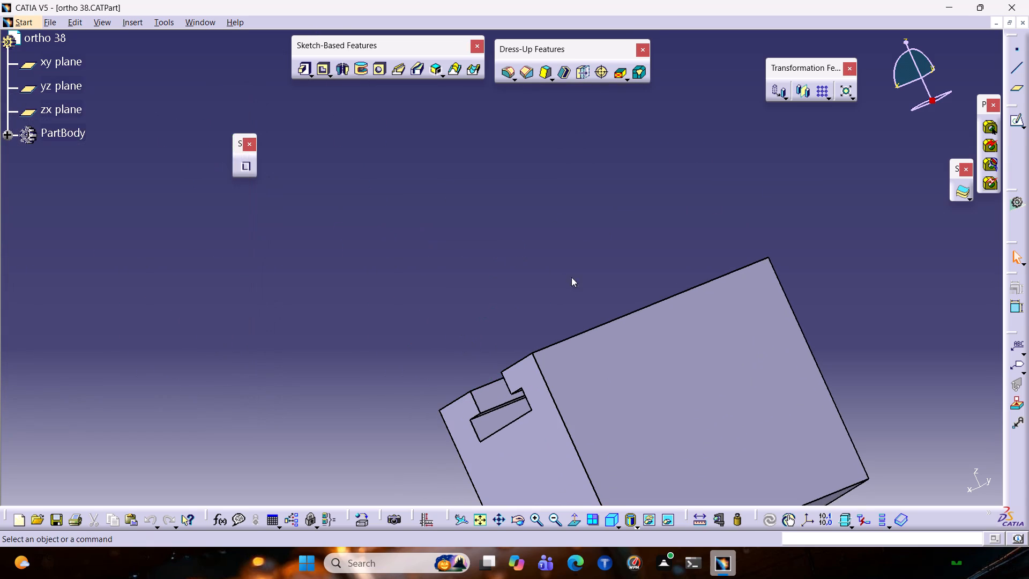
Open Sketch.1 of the multi-pad and move its overall width and 100 mm height dimensions clear of the profile for reading.
click(1014, 120)
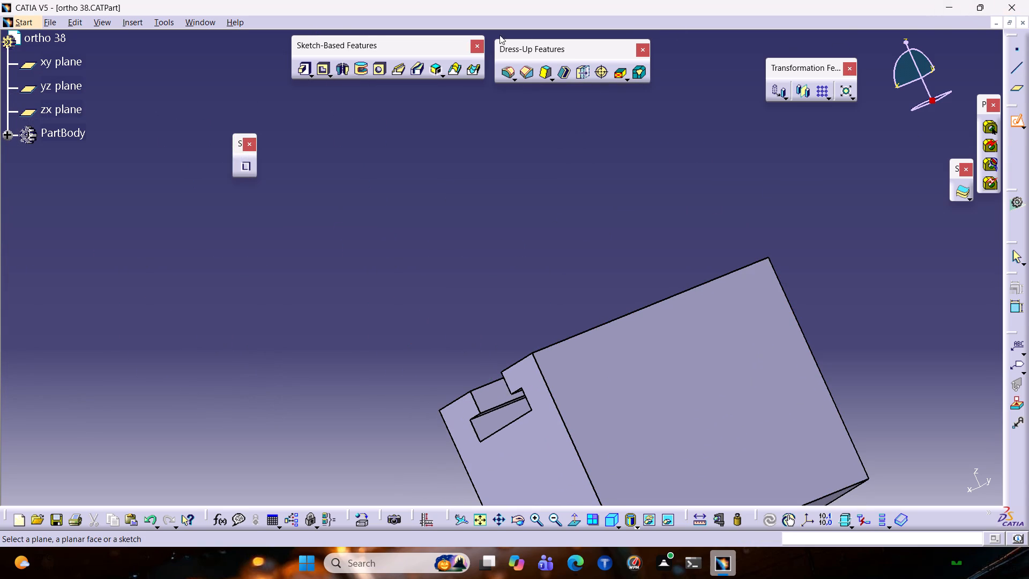
click(9, 133)
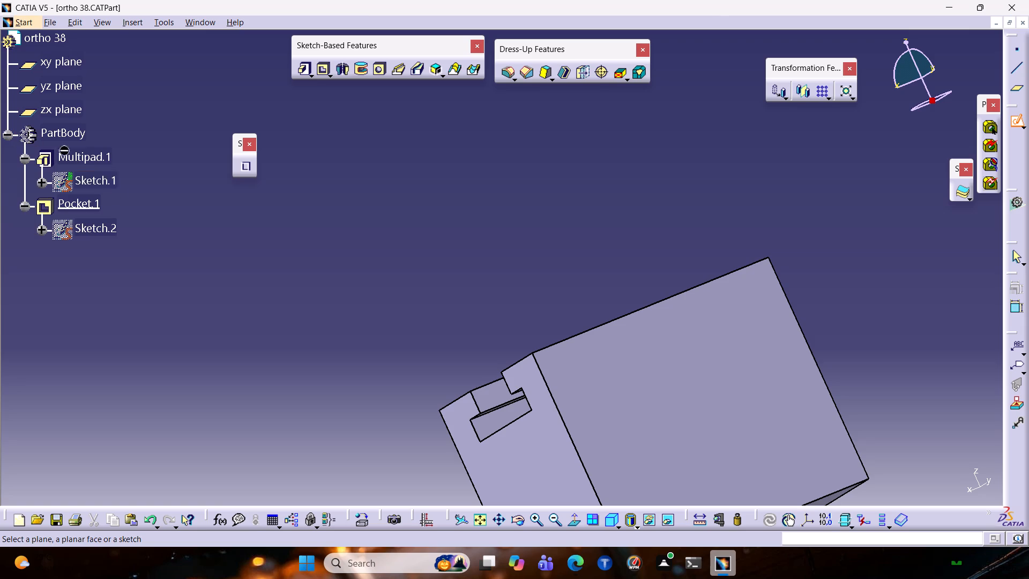
double_click(103, 180)
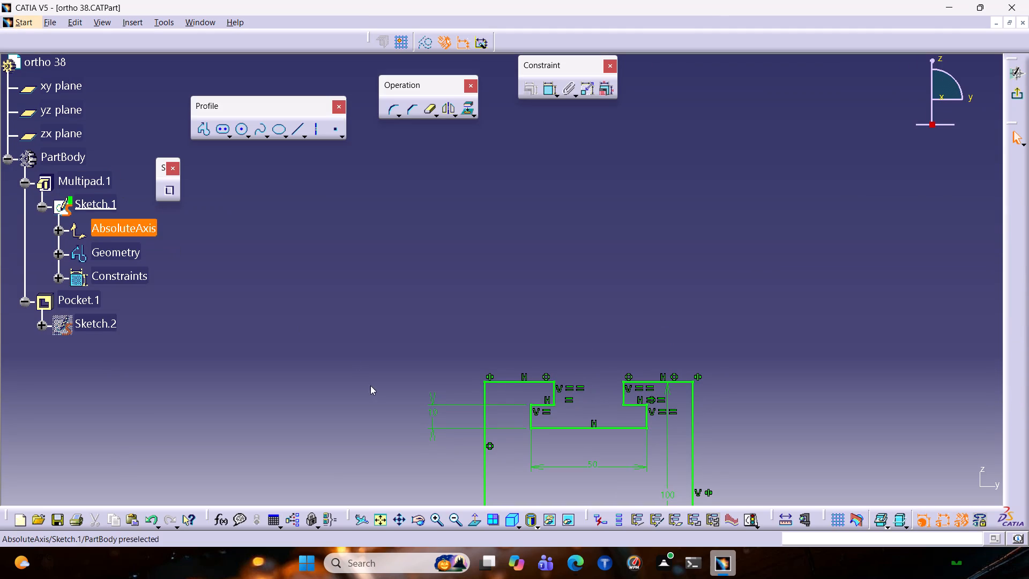
middle_drag(373, 387, 401, 144)
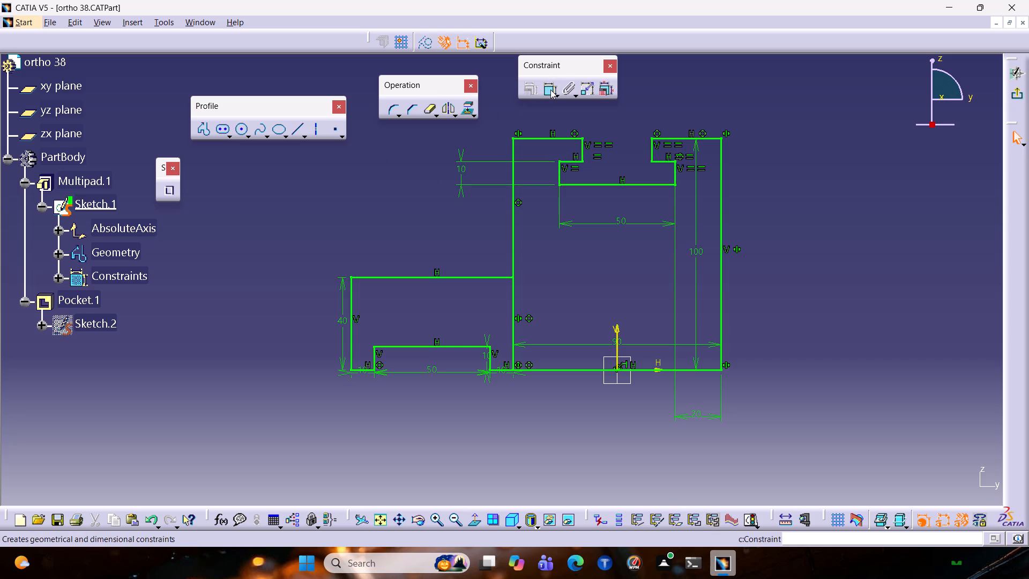
drag(604, 346, 598, 429)
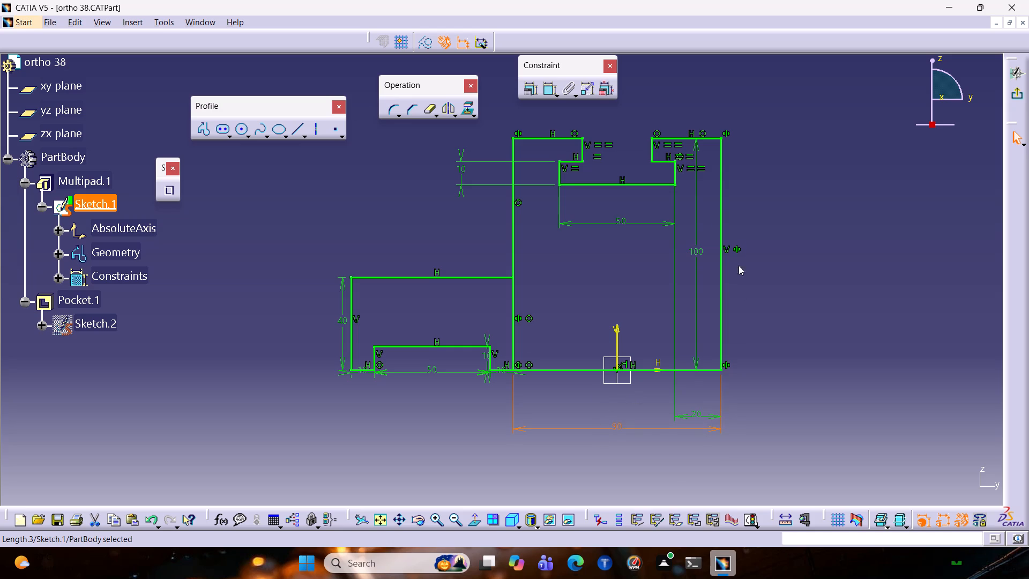
drag(694, 320, 717, 321)
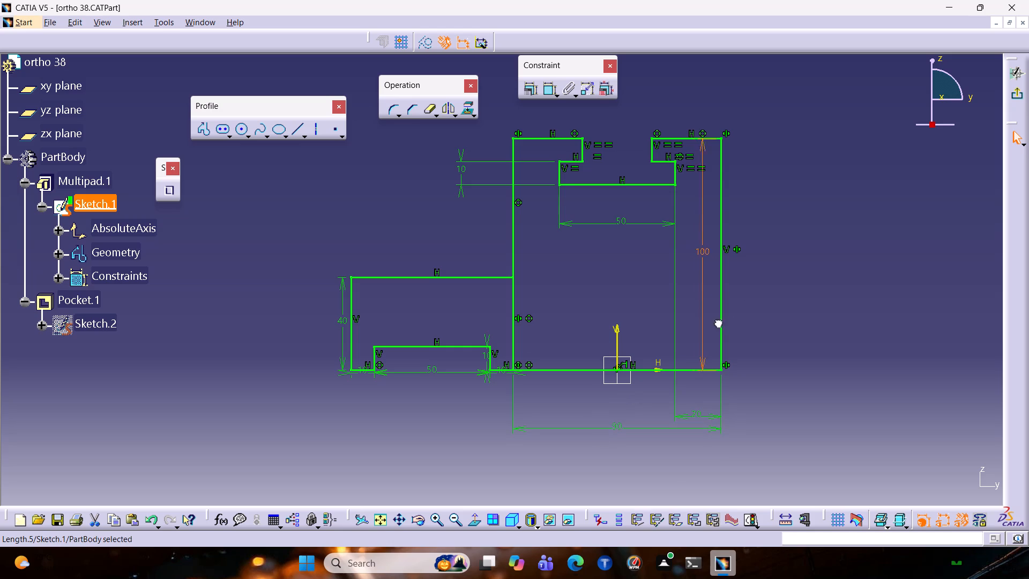
drag(717, 321, 800, 314)
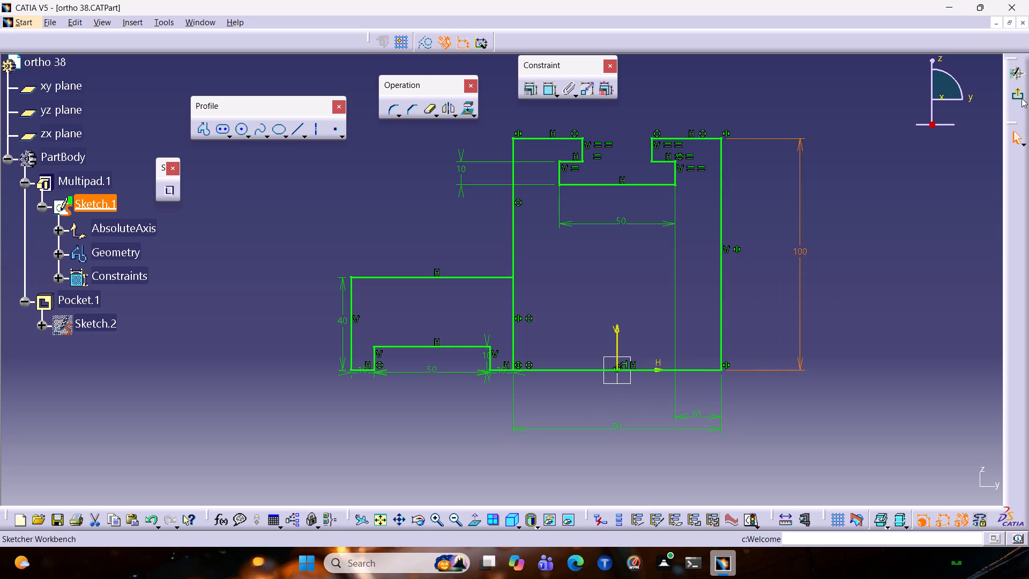
Close the ortho 38 part and dismiss the save prompts for the mounting block, keeping the mounting block part open.
click(1020, 21)
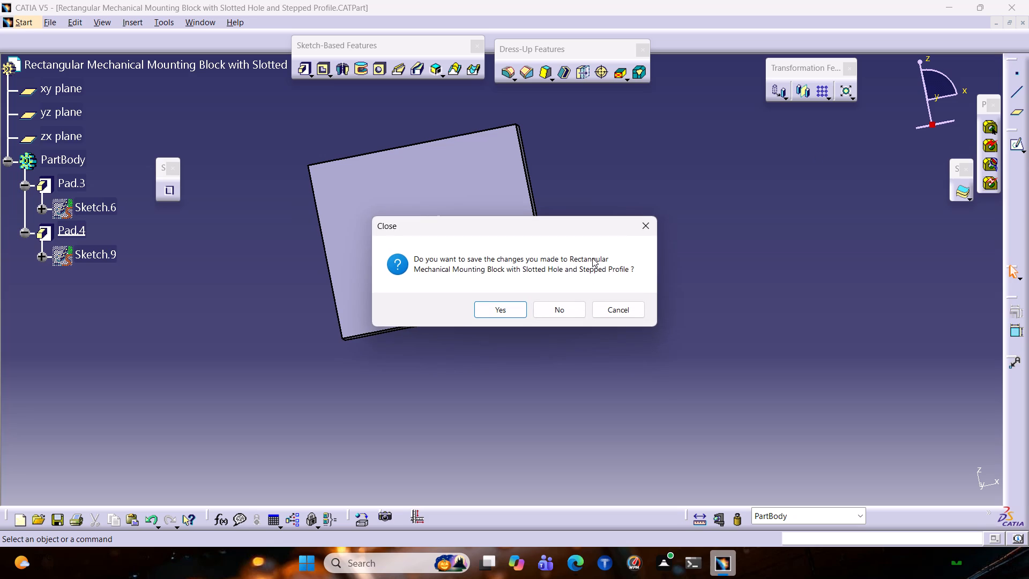
click(645, 227)
click(643, 223)
click(605, 271)
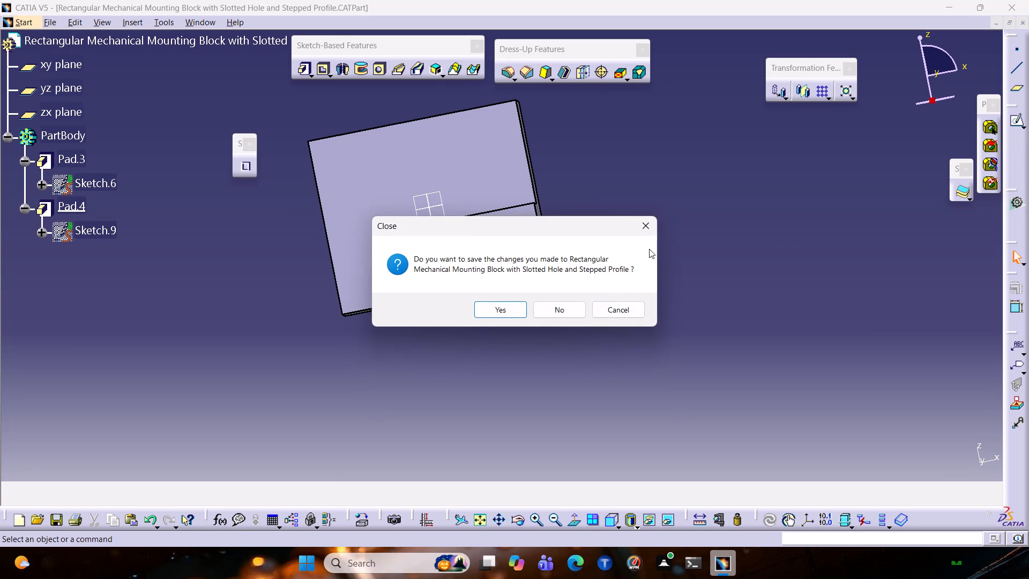
click(645, 229)
Measure the mounting block's upper width between the outer vertical edge and the vertical edge above the step, without keeping the measure.
middle_drag(616, 278, 392, 322)
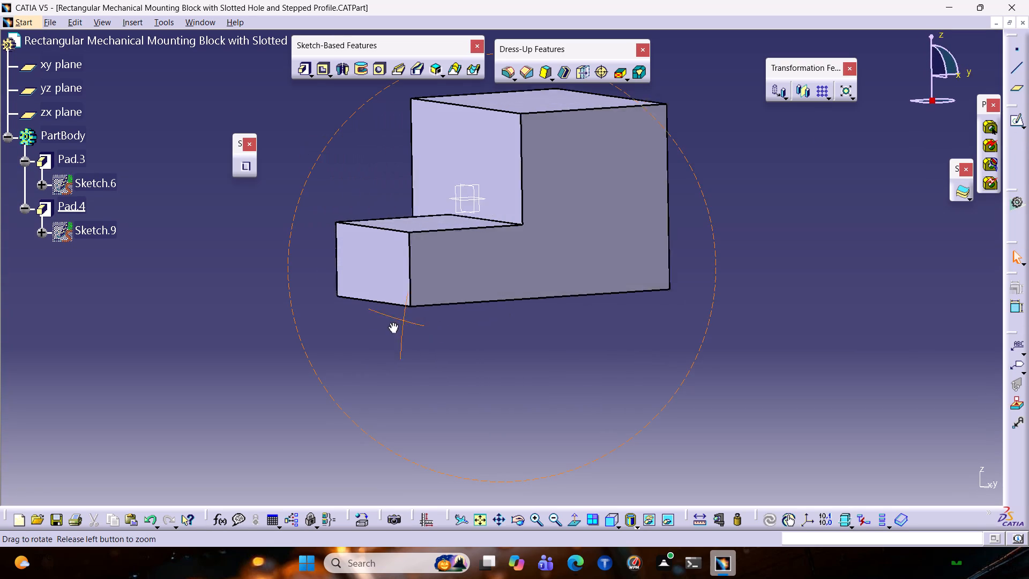
middle_drag(392, 322, 324, 289)
click(690, 524)
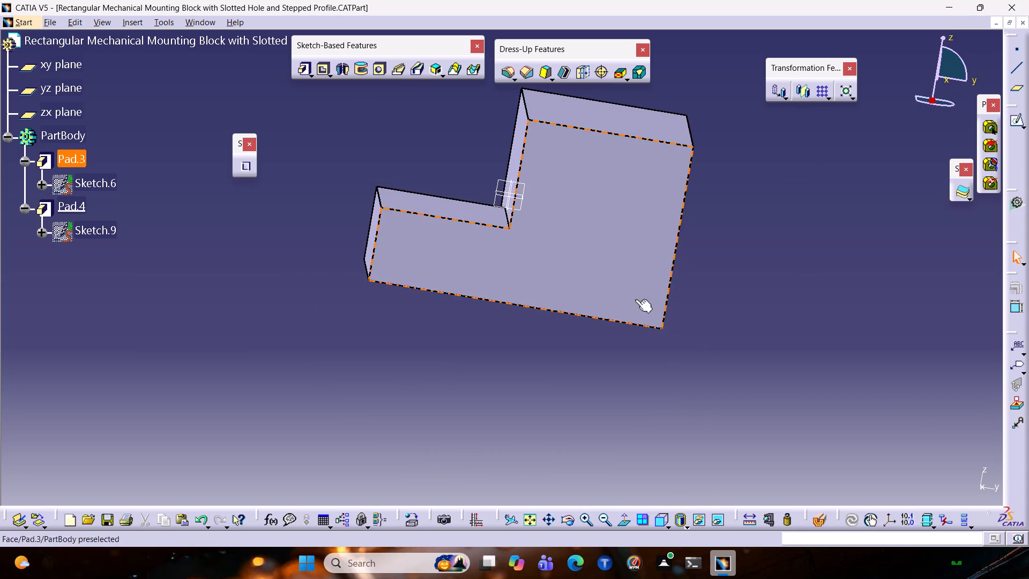
click(746, 518)
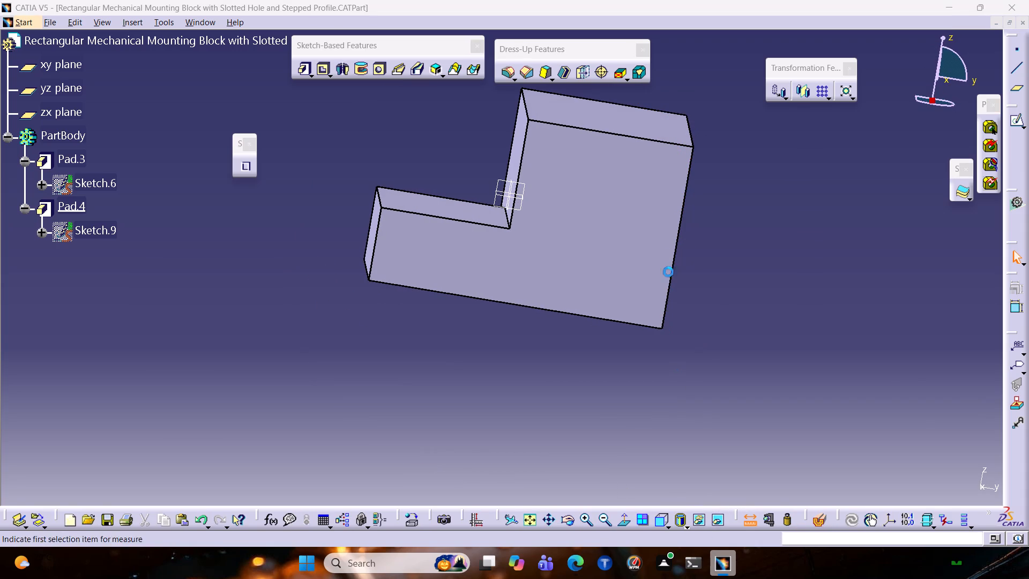
click(686, 181)
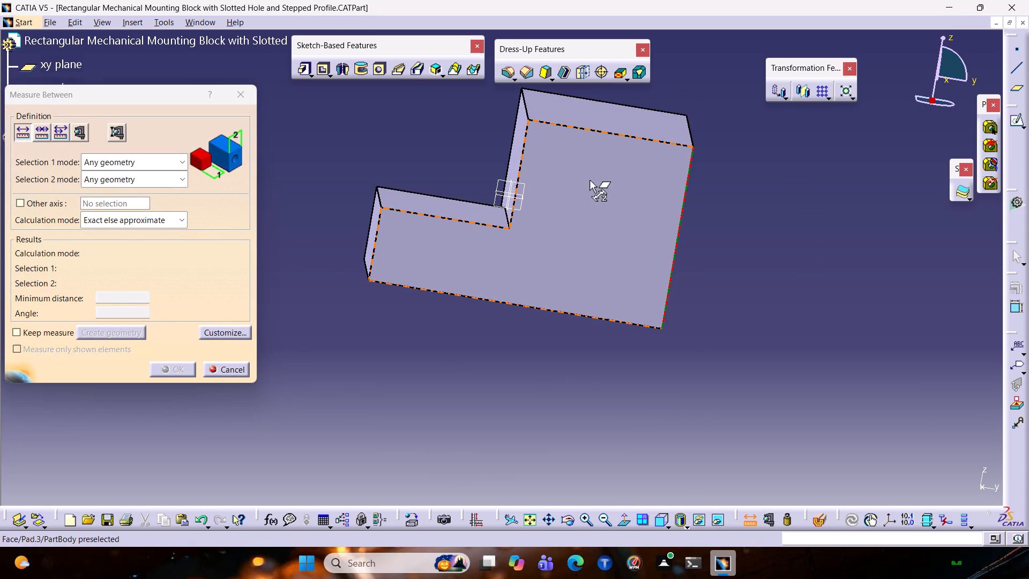
click(521, 151)
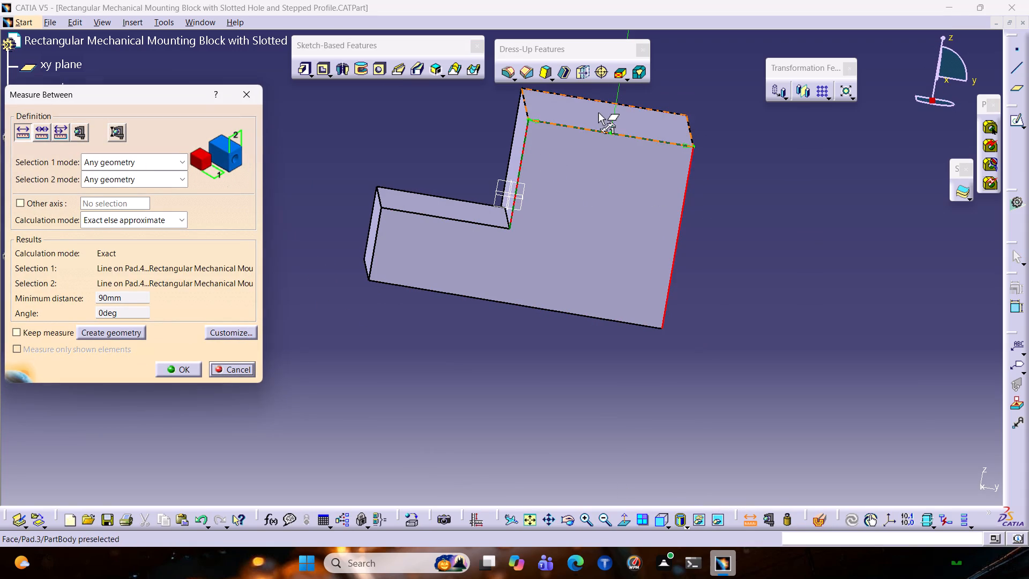
middle_drag(659, 125, 647, 227)
middle_drag(707, 317, 836, 328)
scroll(836, 328, up, 1)
key(Escape)
key(Escape)
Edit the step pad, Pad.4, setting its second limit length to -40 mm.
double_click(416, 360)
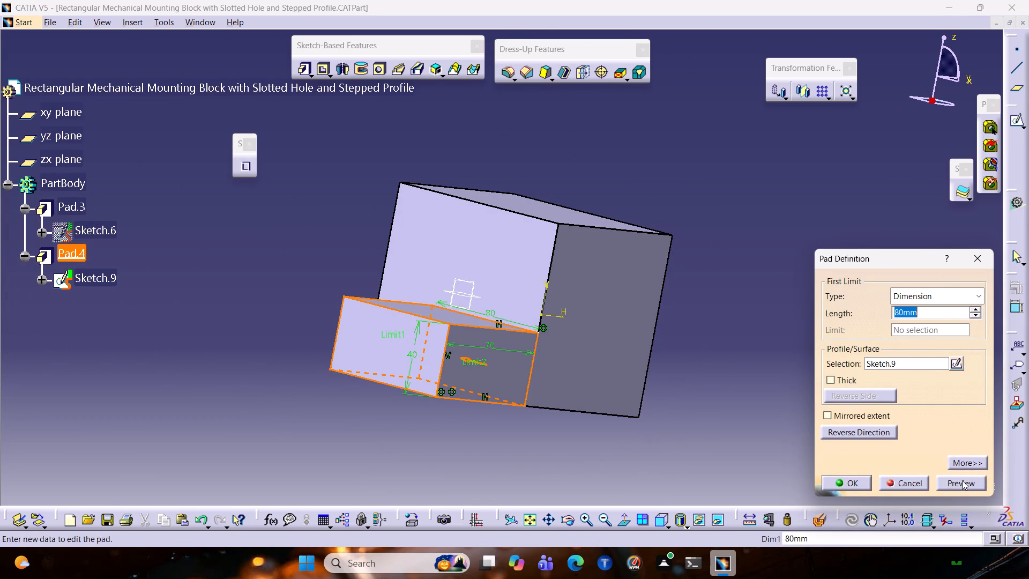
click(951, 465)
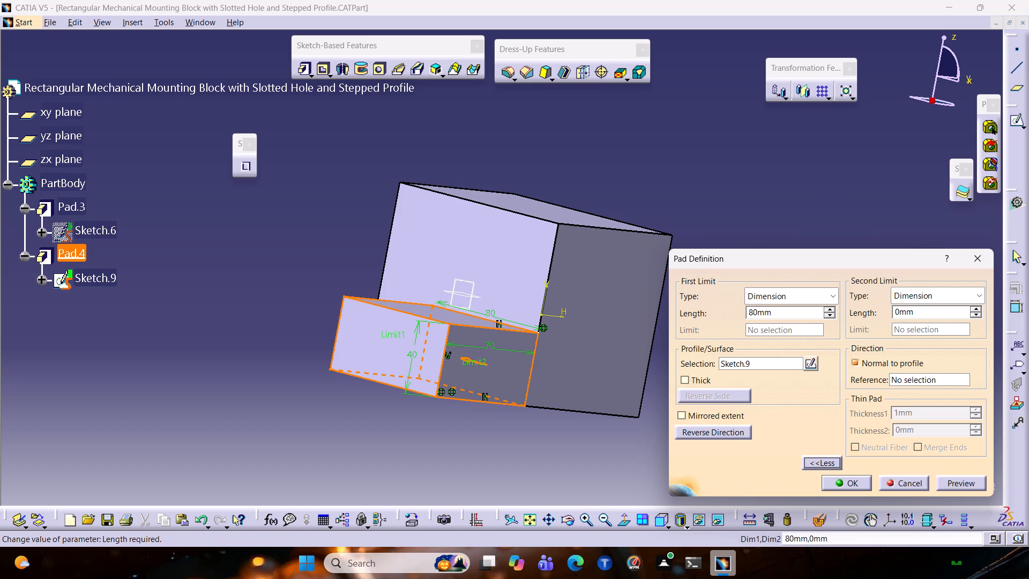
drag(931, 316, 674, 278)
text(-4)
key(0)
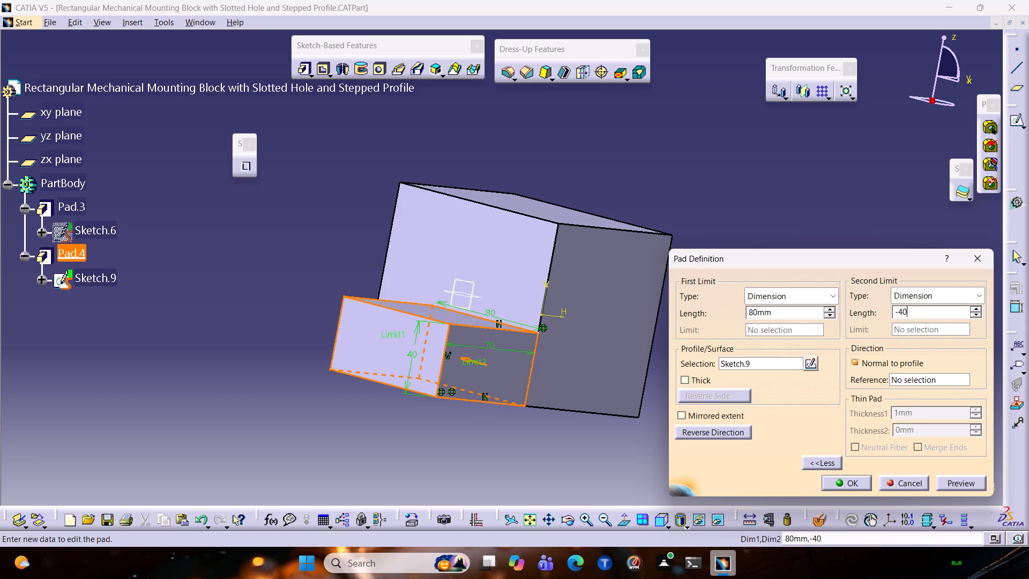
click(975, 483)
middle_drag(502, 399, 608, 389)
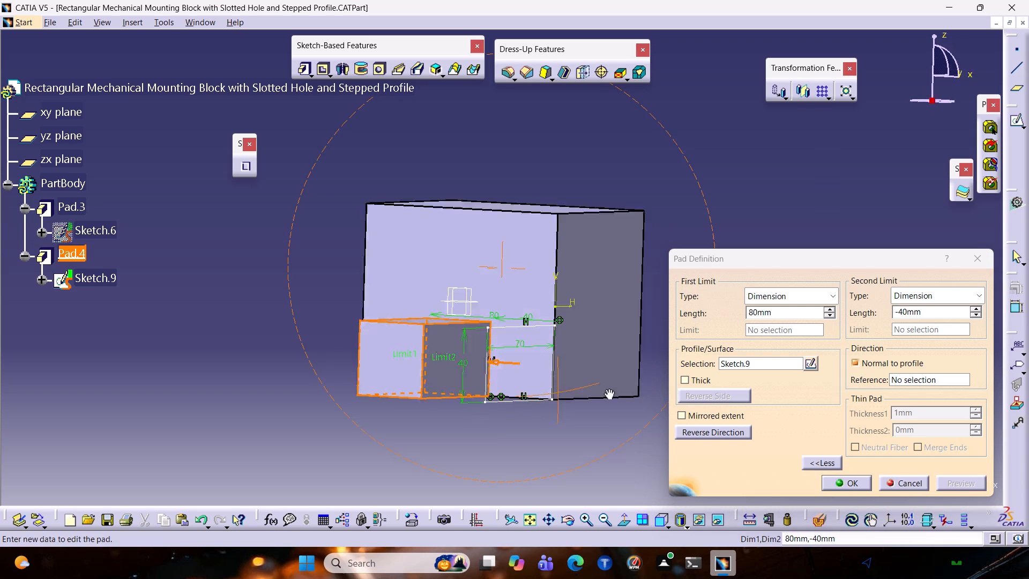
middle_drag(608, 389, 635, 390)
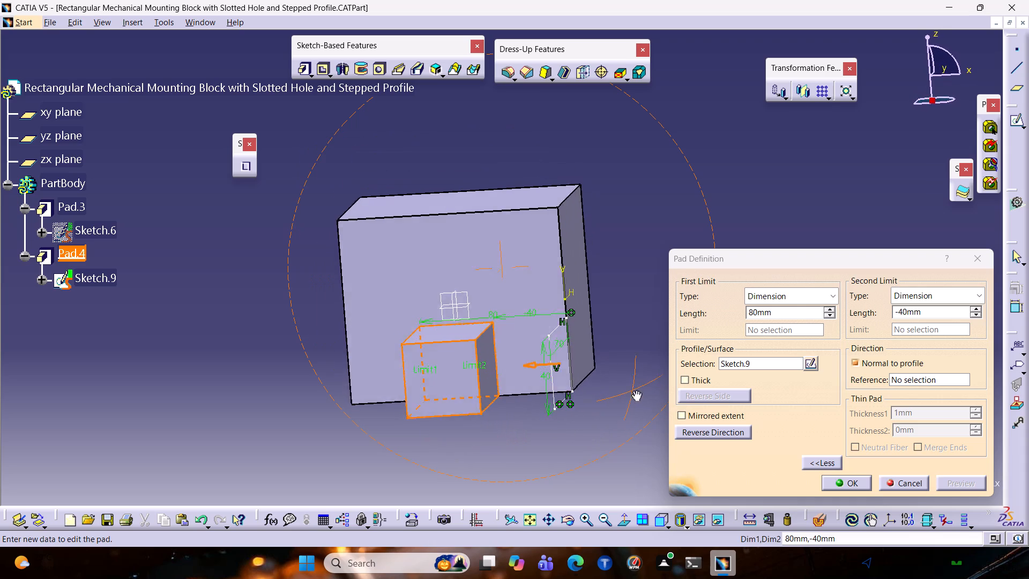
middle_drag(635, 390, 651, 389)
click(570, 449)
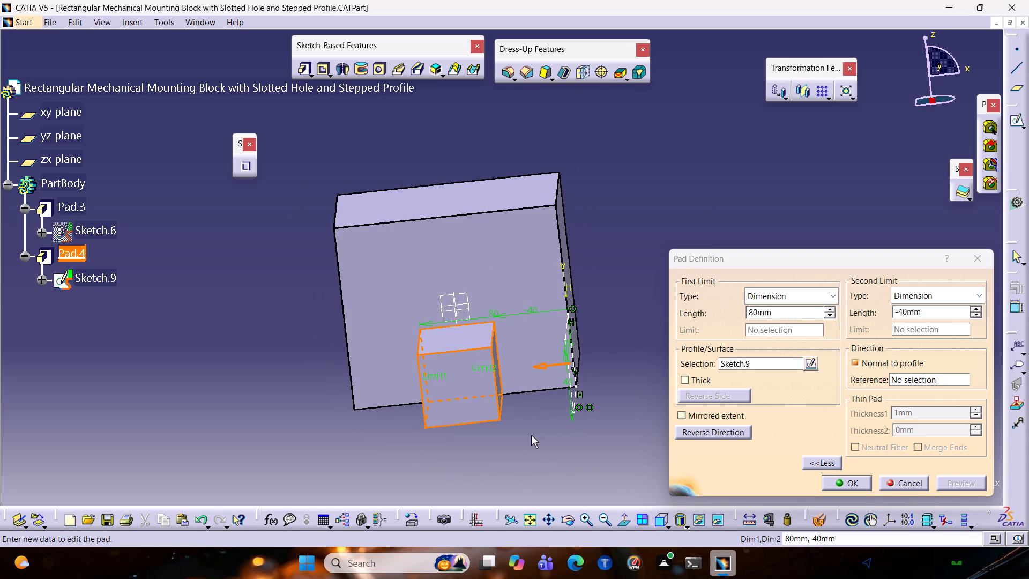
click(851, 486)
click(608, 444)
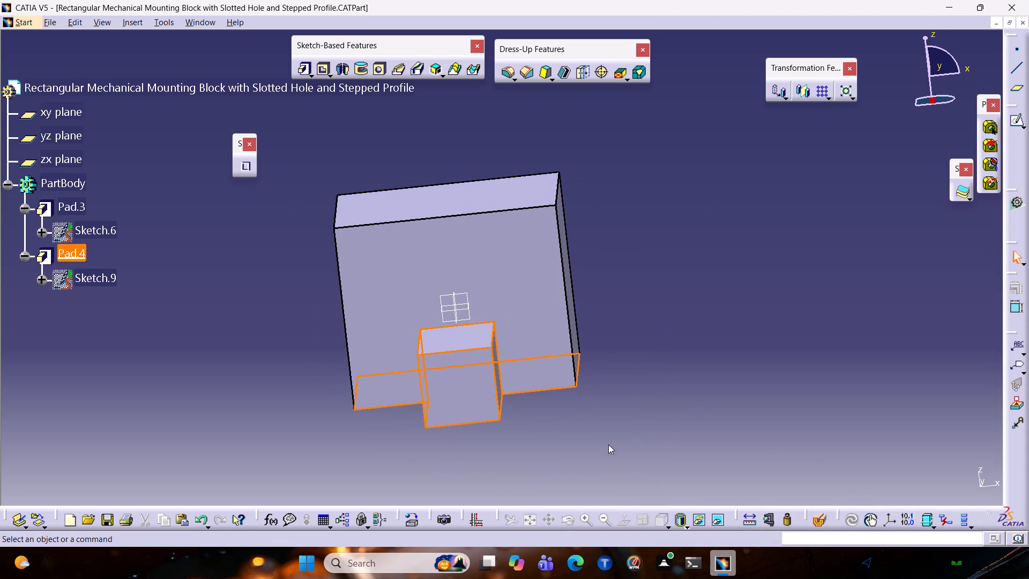
Measure the distance between the step's outer front vertical edge and the large block's near vertical edge, without keeping the measure.
middle_drag(554, 449, 585, 422)
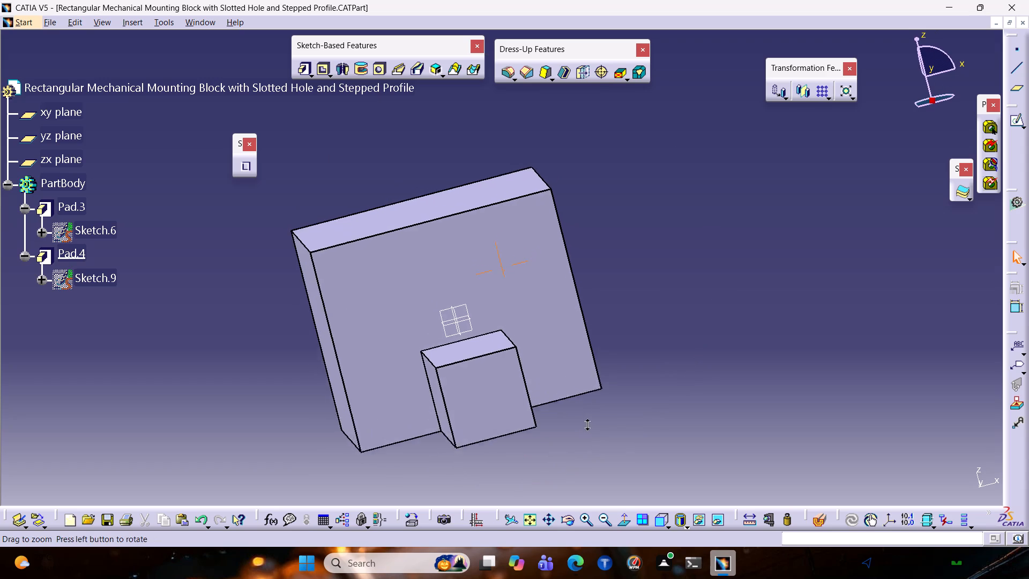
middle_drag(585, 422, 574, 415)
middle_drag(577, 437, 558, 262)
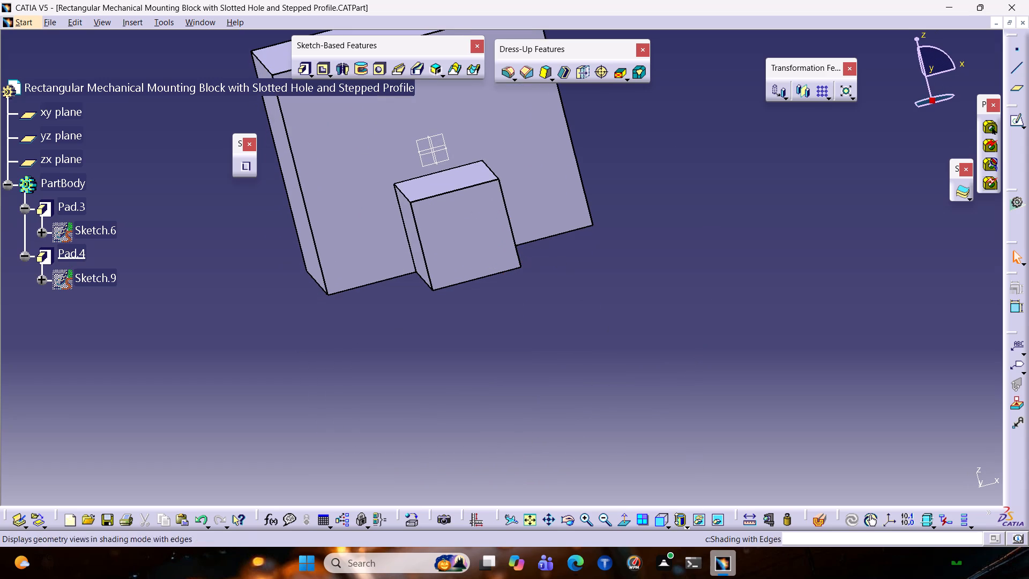
click(755, 516)
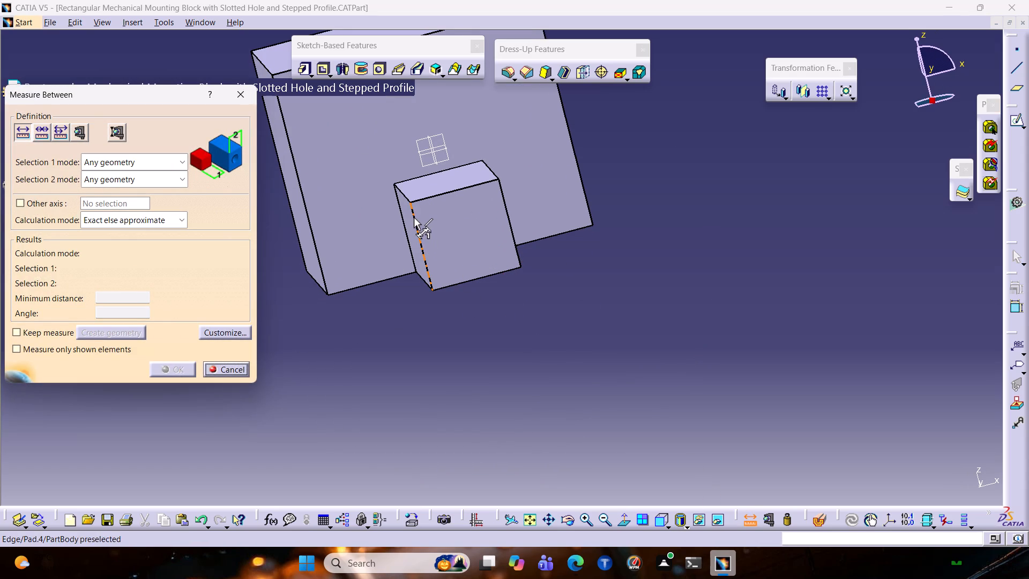
click(414, 217)
click(312, 233)
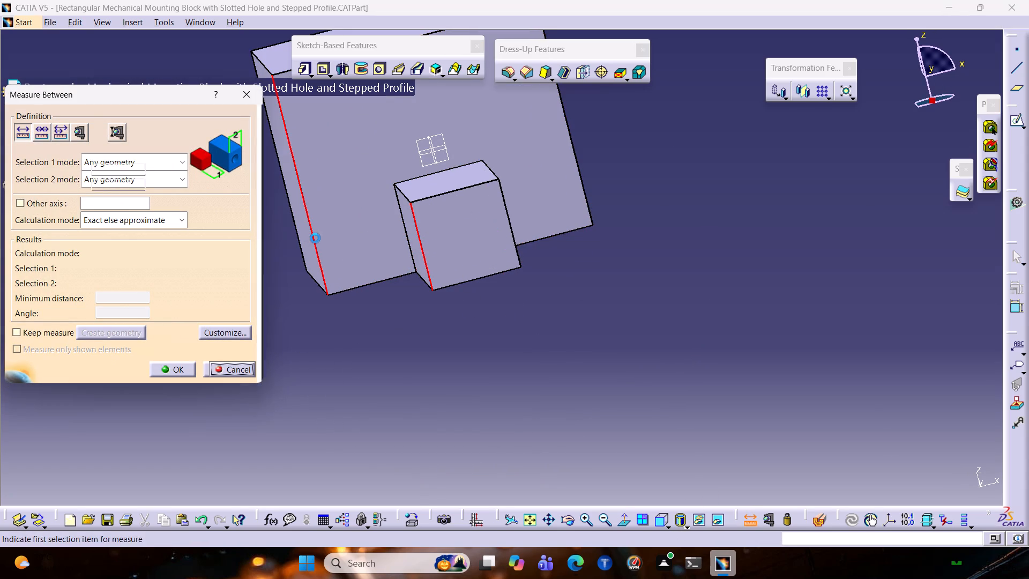
ctrl+middle_drag(508, 337, 507, 358)
key(Escape)
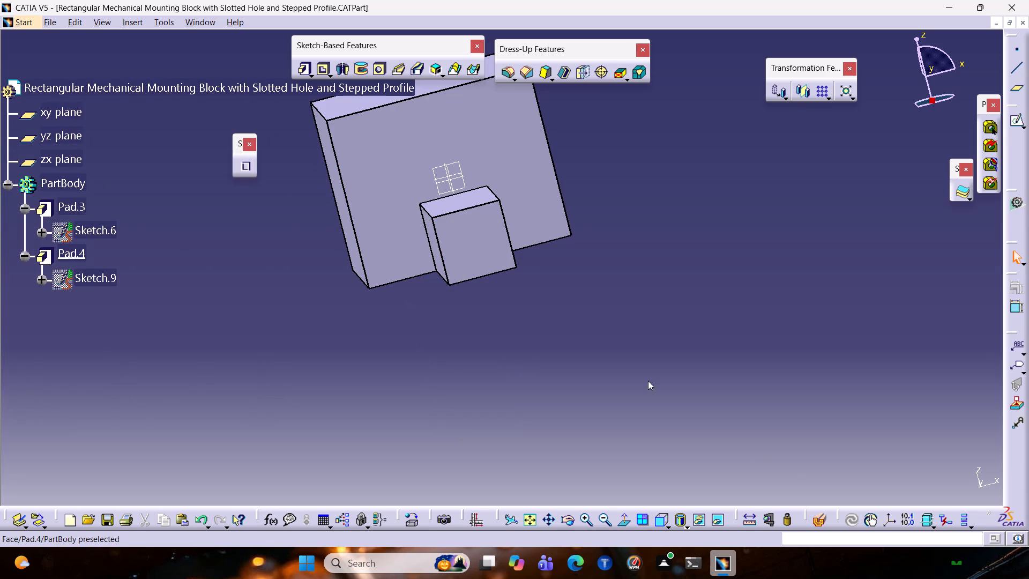
Measure the distance between the vertical edge where the step meets the block face and that face's outer vertical edge, without keeping the measure.
click(747, 524)
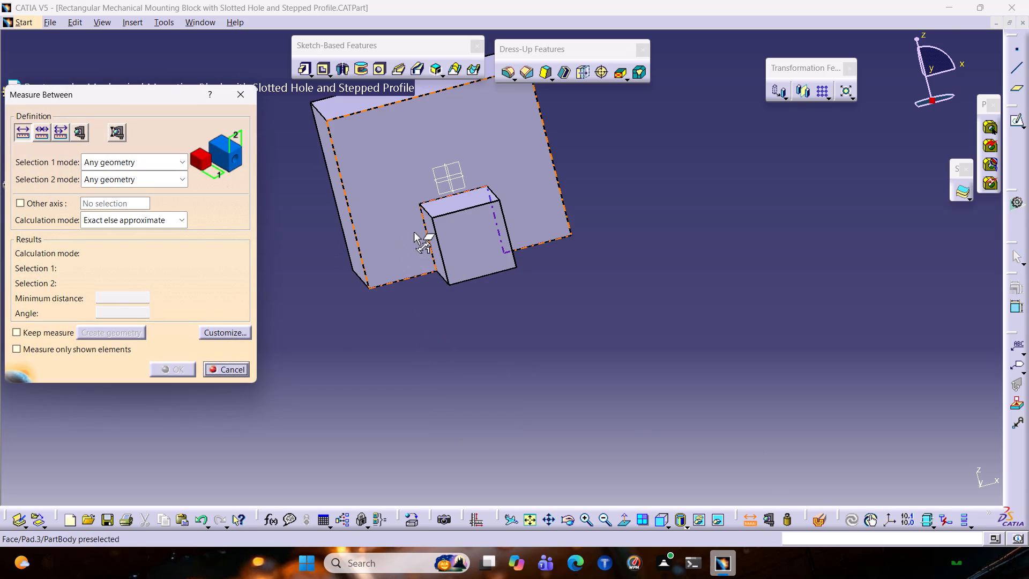
click(427, 233)
click(359, 255)
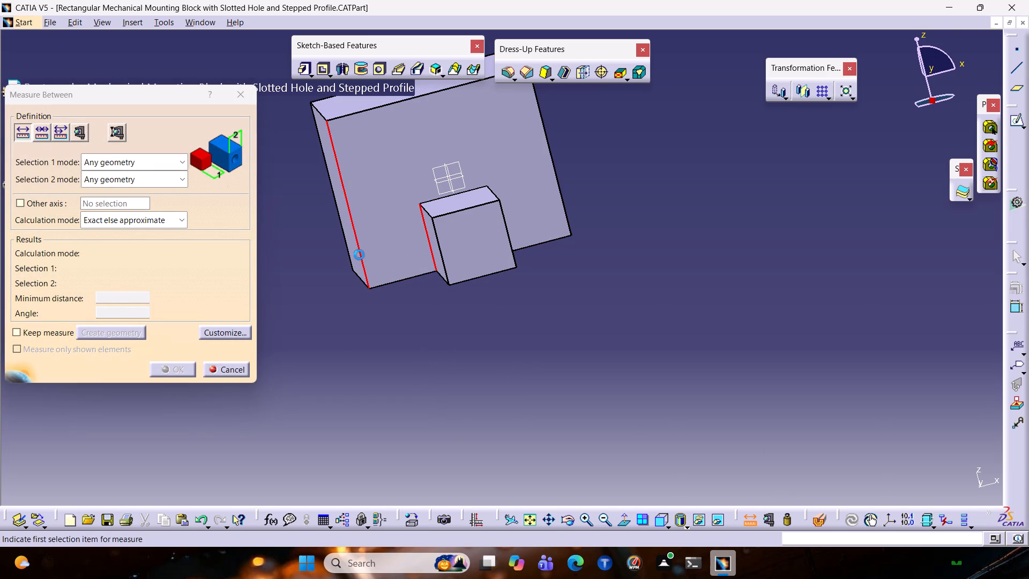
key(Escape)
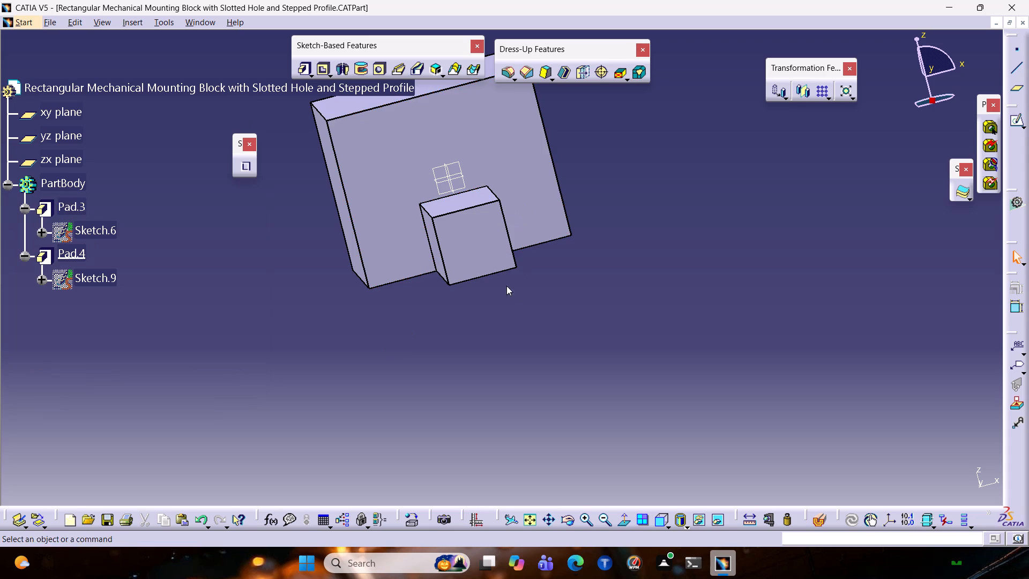
Open the recent part ortho 38 and examine its slotted step from the front.
click(57, 21)
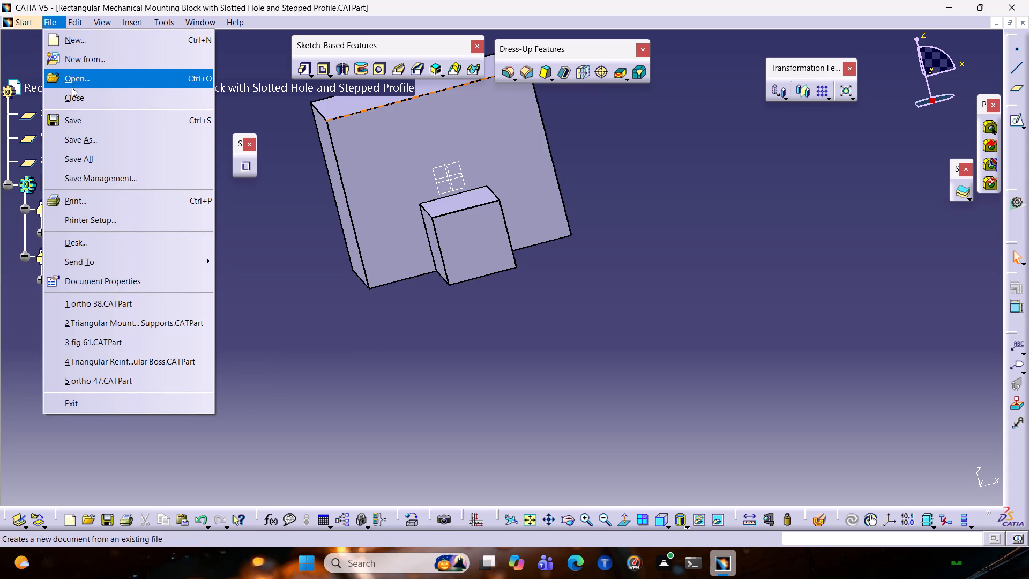
click(122, 301)
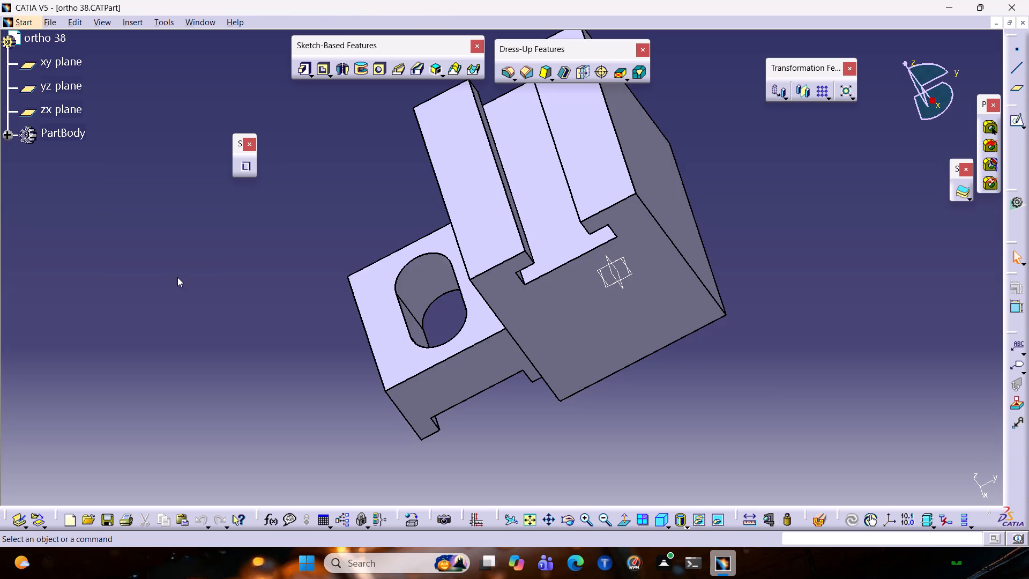
middle_drag(570, 416, 727, 201)
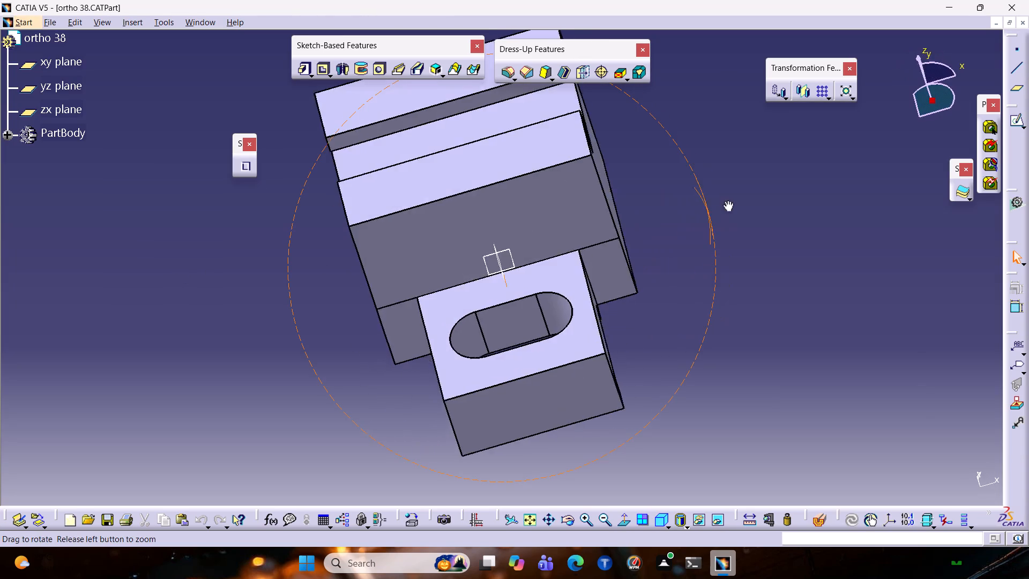
middle_drag(727, 201, 710, 258)
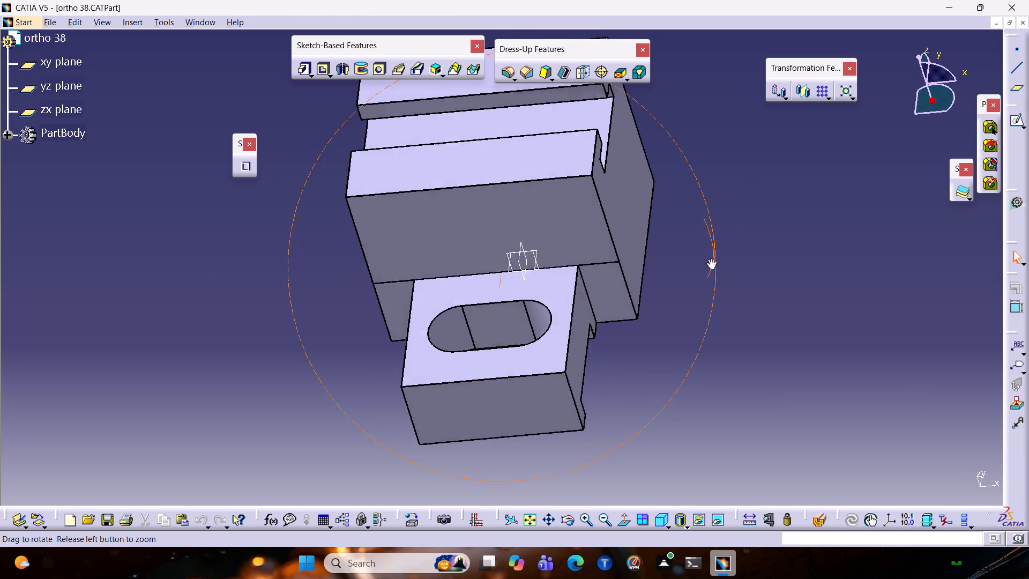
middle_drag(710, 258, 724, 244)
Open Sketch.1 of ortho 38's Multipad.1 to examine the stepped profile.
click(6, 132)
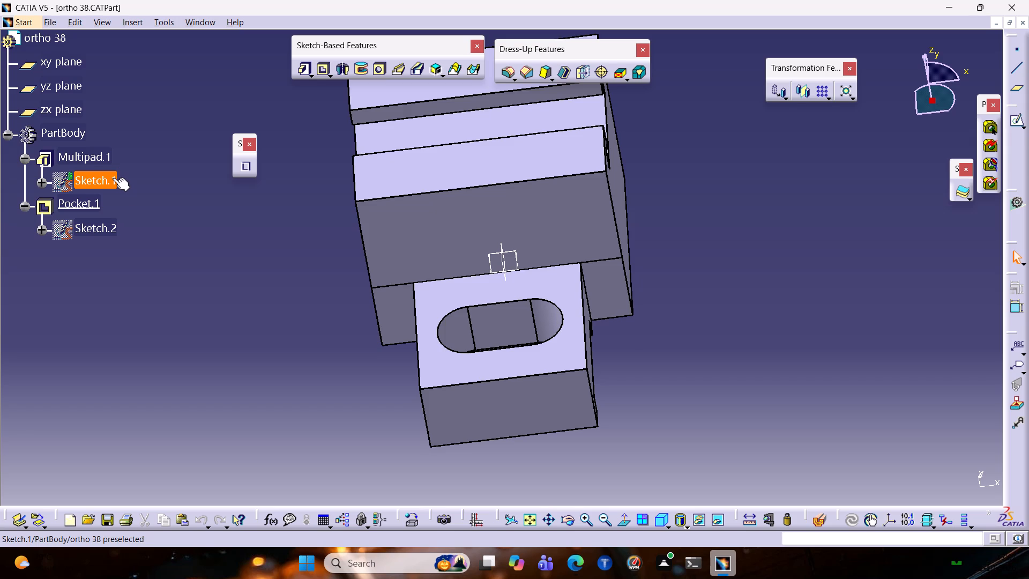
double_click(105, 180)
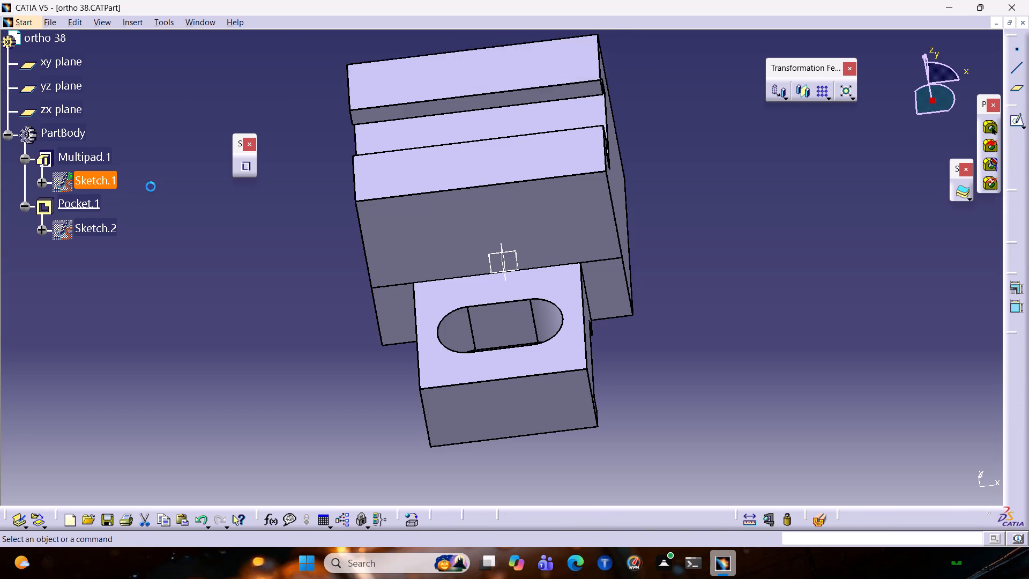
ctrl+middle_drag(509, 391, 604, 384)
middle_drag(588, 412, 475, 375)
double_click(464, 317)
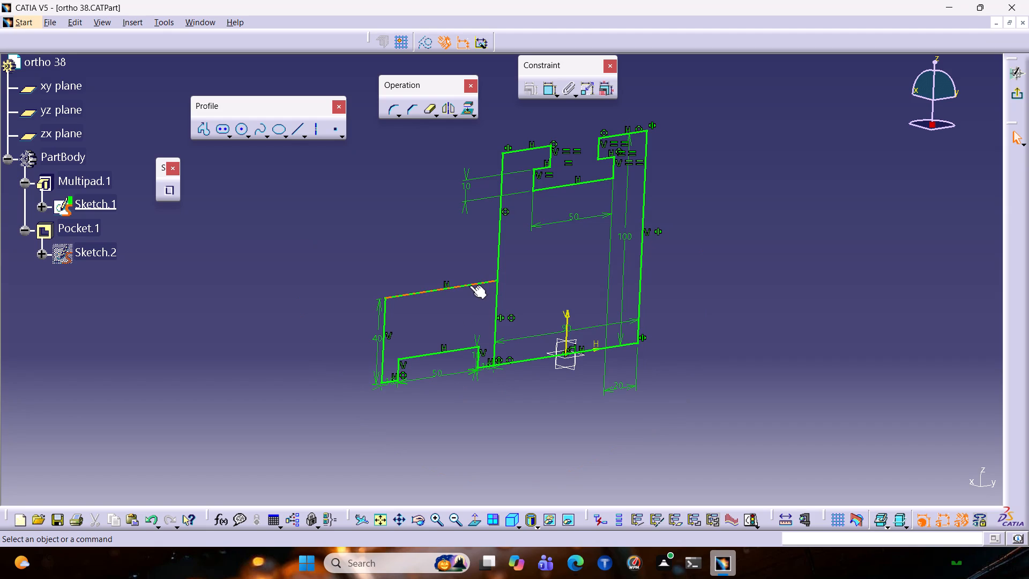
Inspect both limit lengths of Extrusion domain.1 in Multipad.1, then close the definition without changes.
double_click(63, 181)
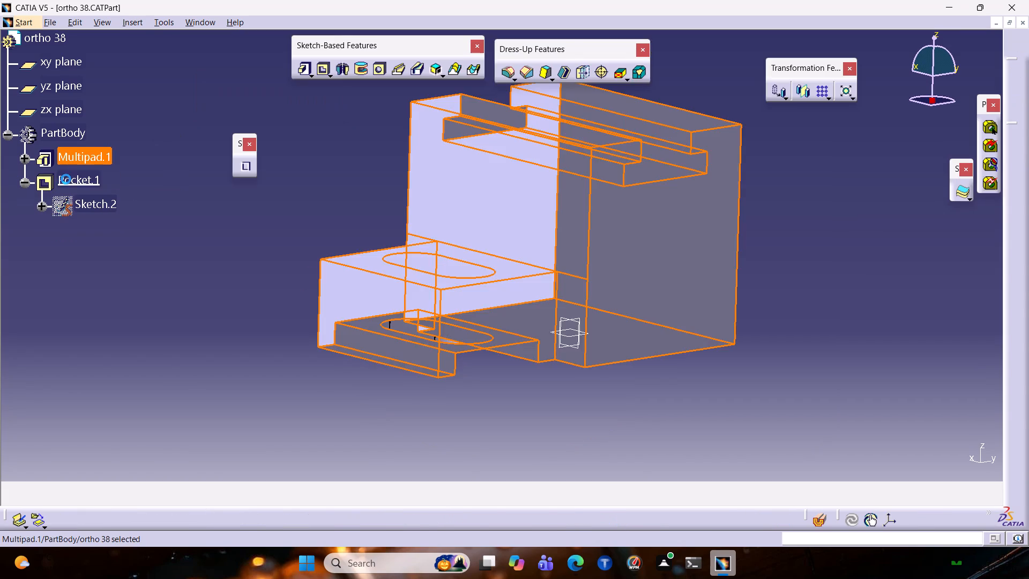
click(710, 440)
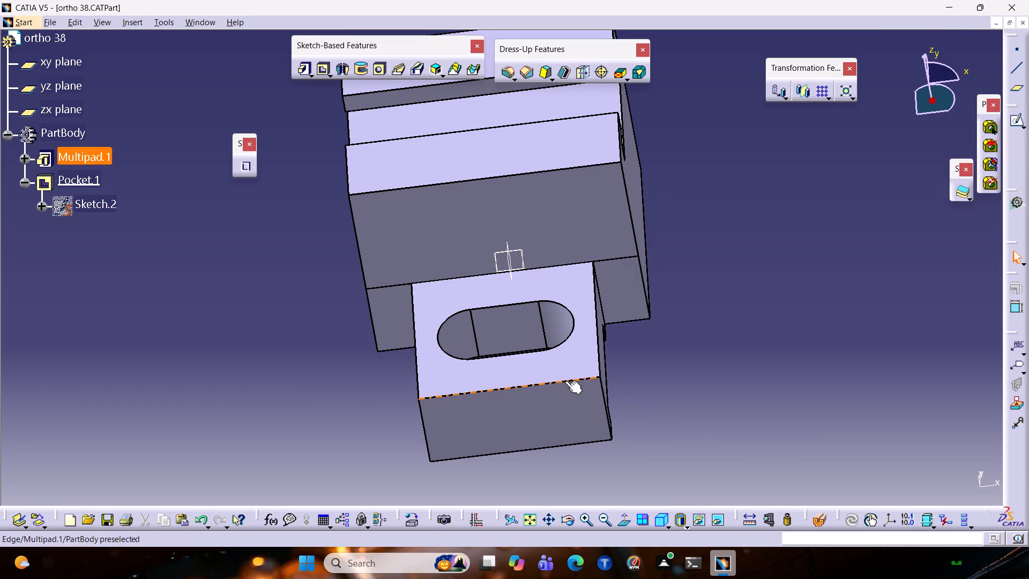
double_click(565, 380)
click(891, 352)
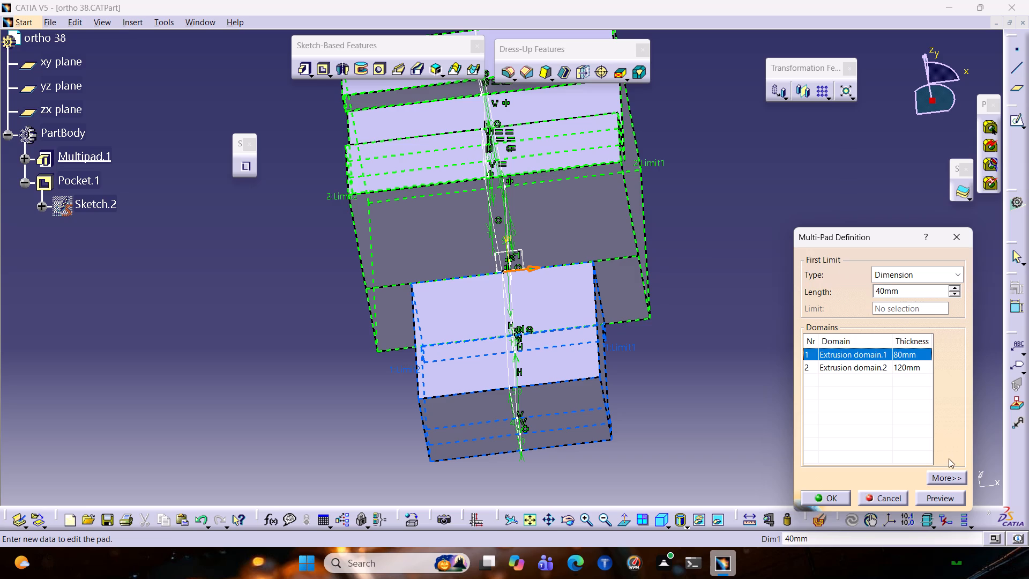
click(951, 482)
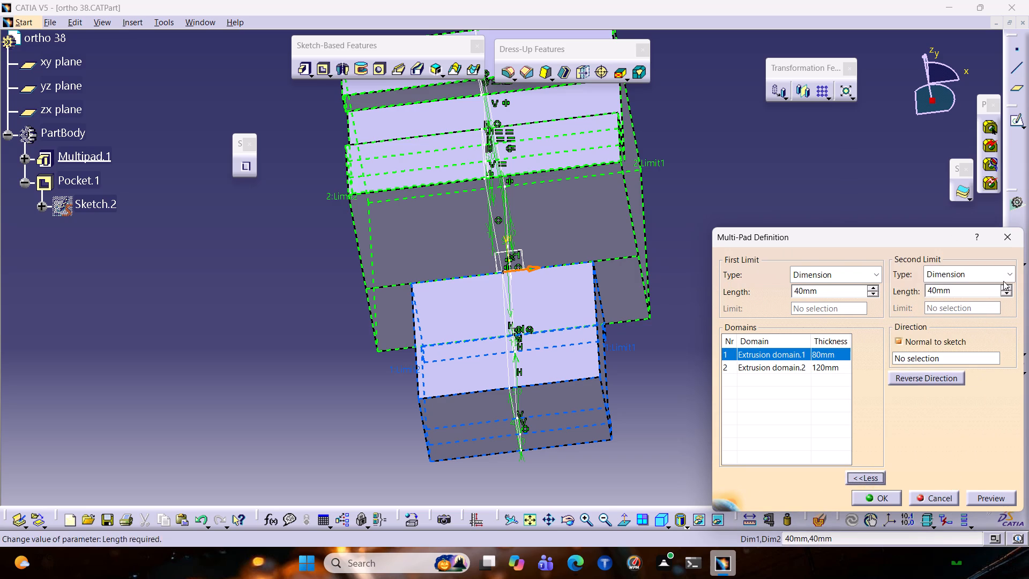
click(1017, 238)
click(752, 309)
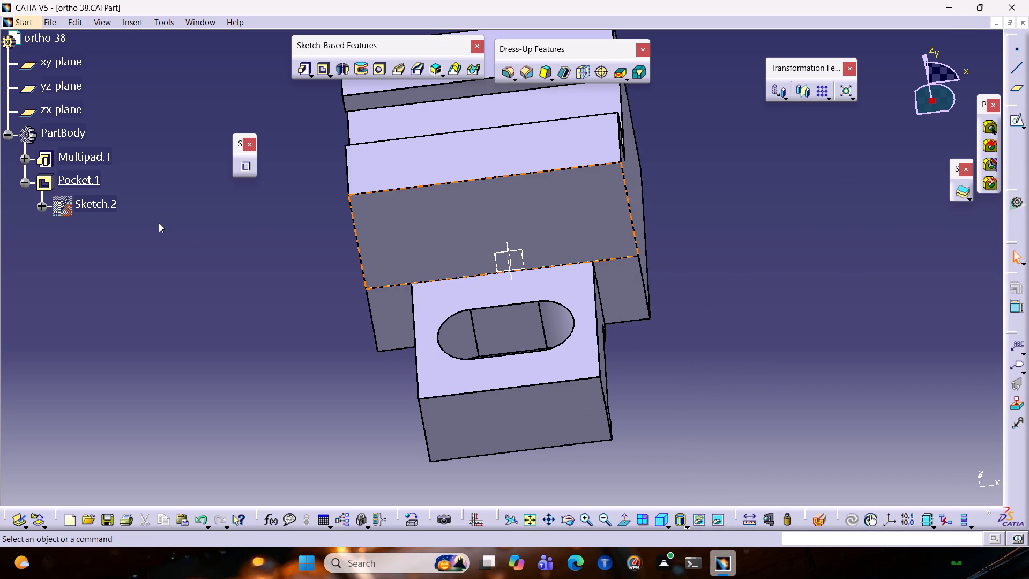
Close the ortho 38 part and dismiss the save prompts for the mounting block, keeping the mounting block part open.
click(1019, 26)
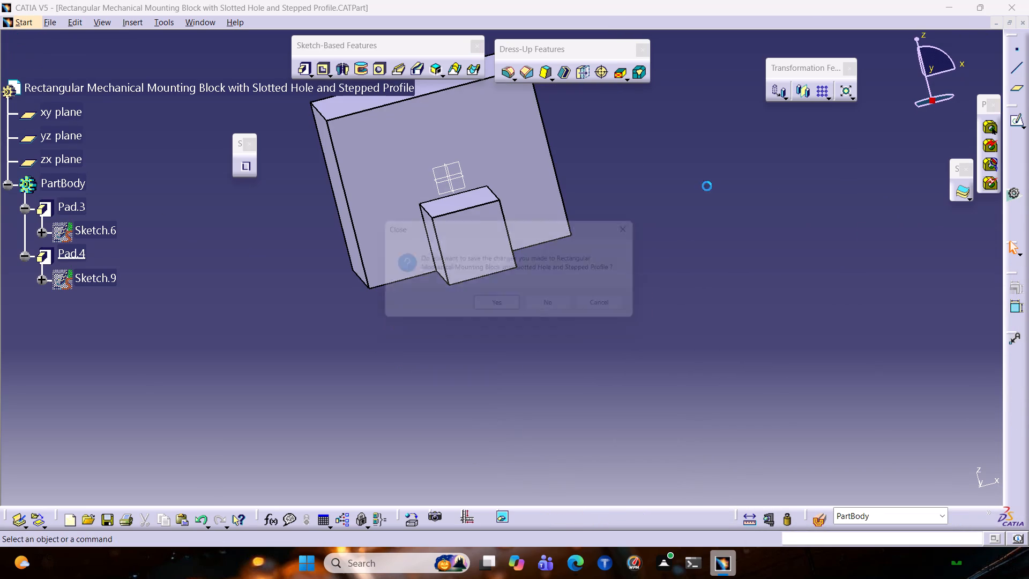
click(650, 226)
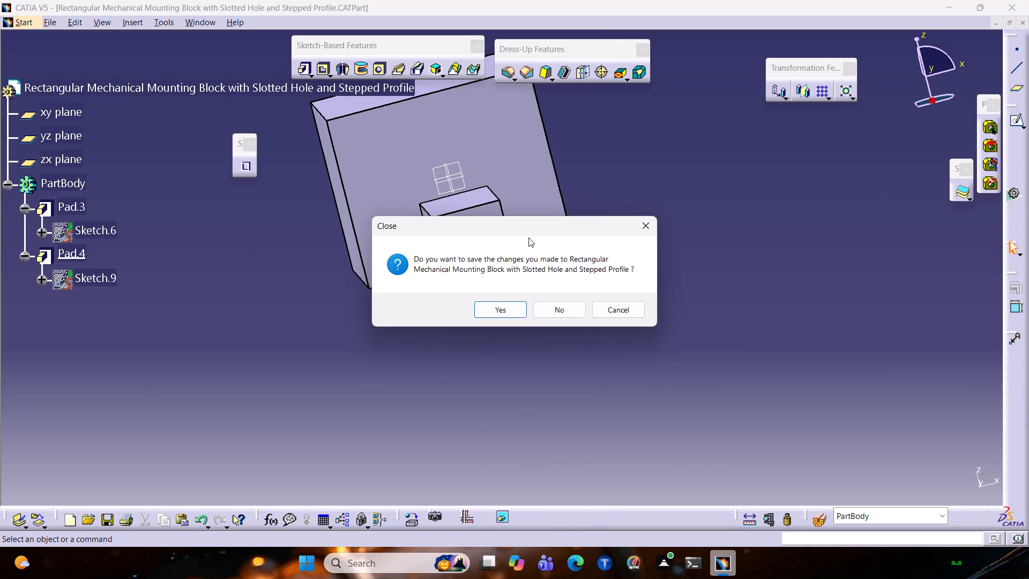
click(653, 230)
click(647, 229)
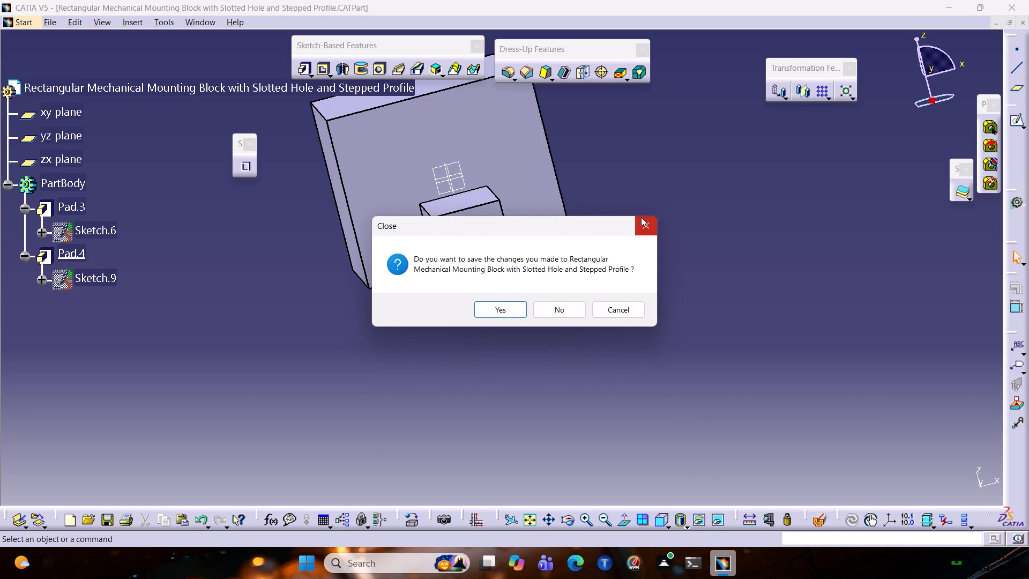
click(644, 220)
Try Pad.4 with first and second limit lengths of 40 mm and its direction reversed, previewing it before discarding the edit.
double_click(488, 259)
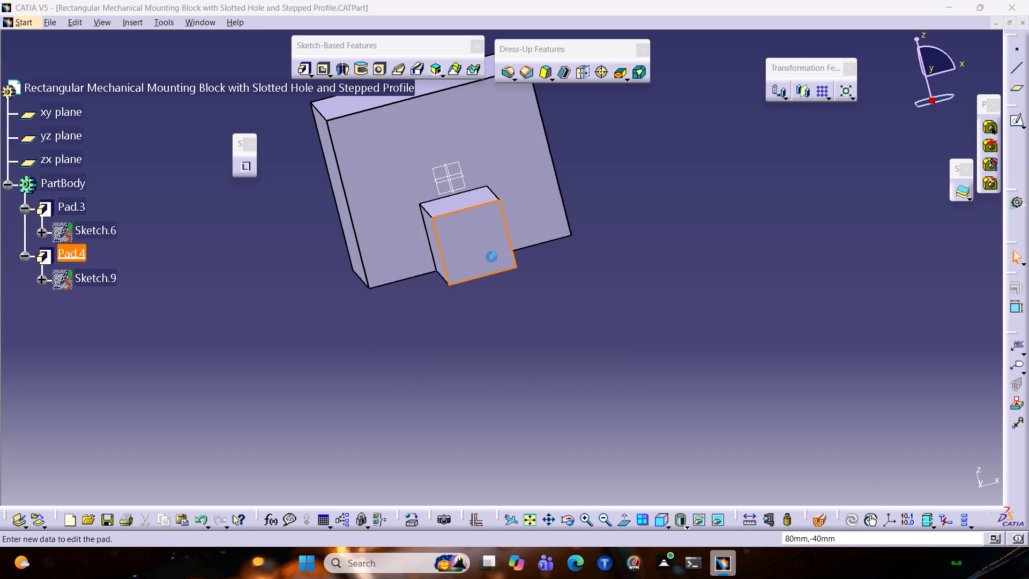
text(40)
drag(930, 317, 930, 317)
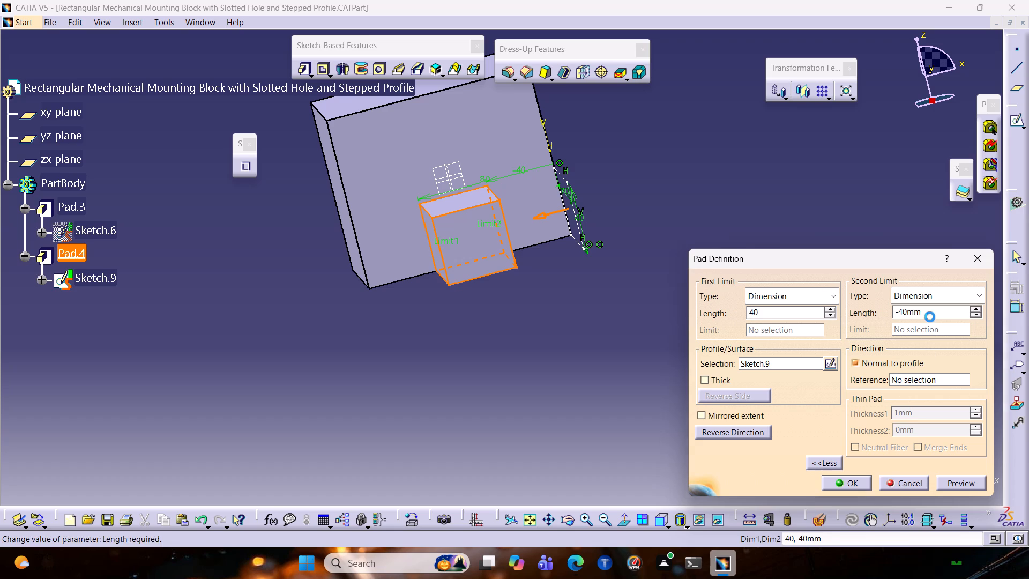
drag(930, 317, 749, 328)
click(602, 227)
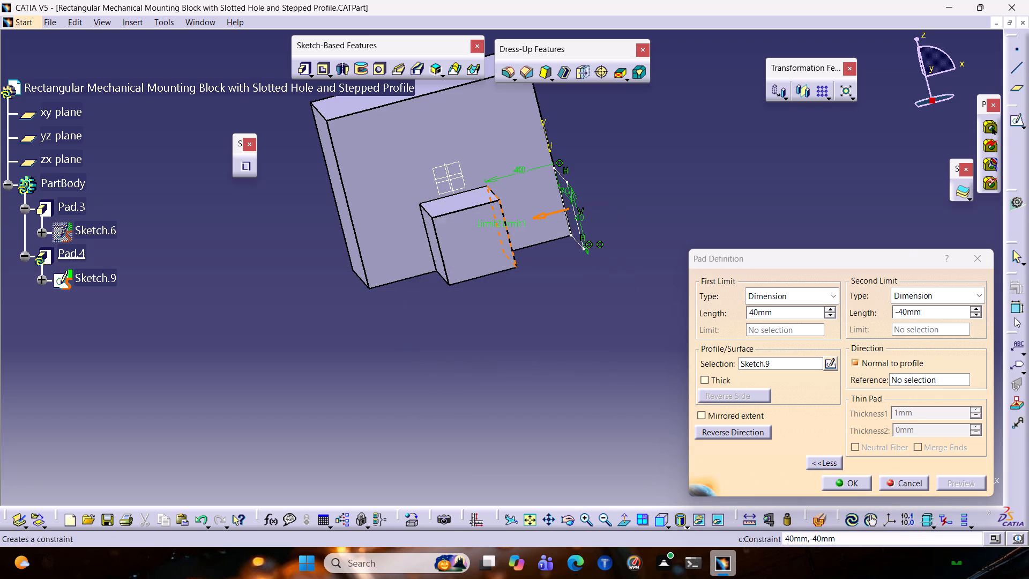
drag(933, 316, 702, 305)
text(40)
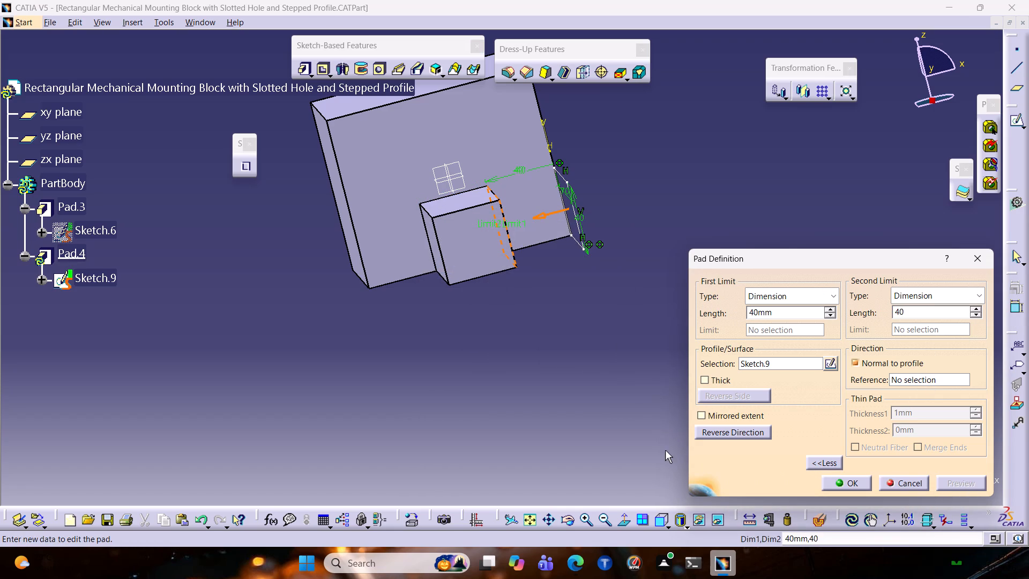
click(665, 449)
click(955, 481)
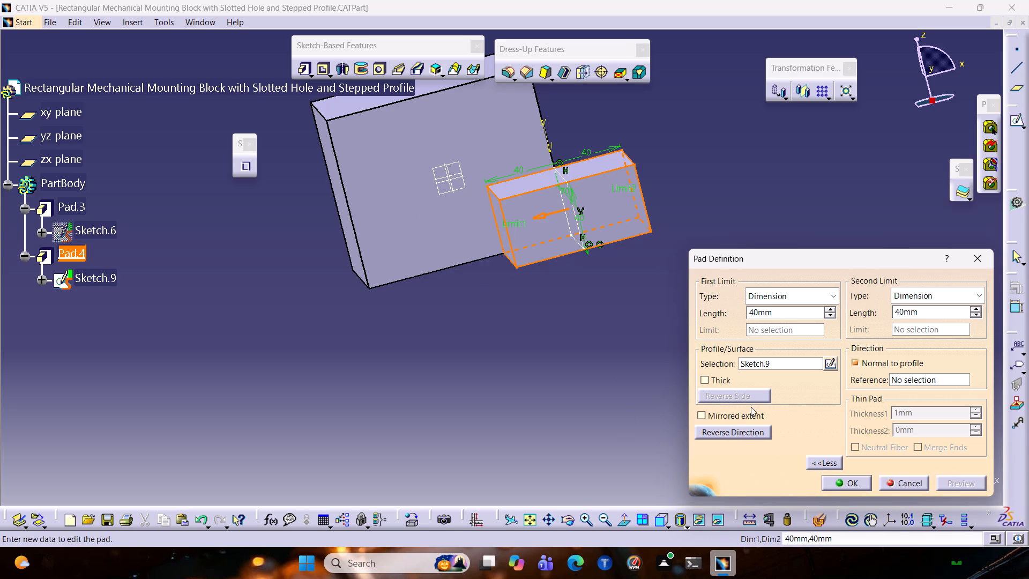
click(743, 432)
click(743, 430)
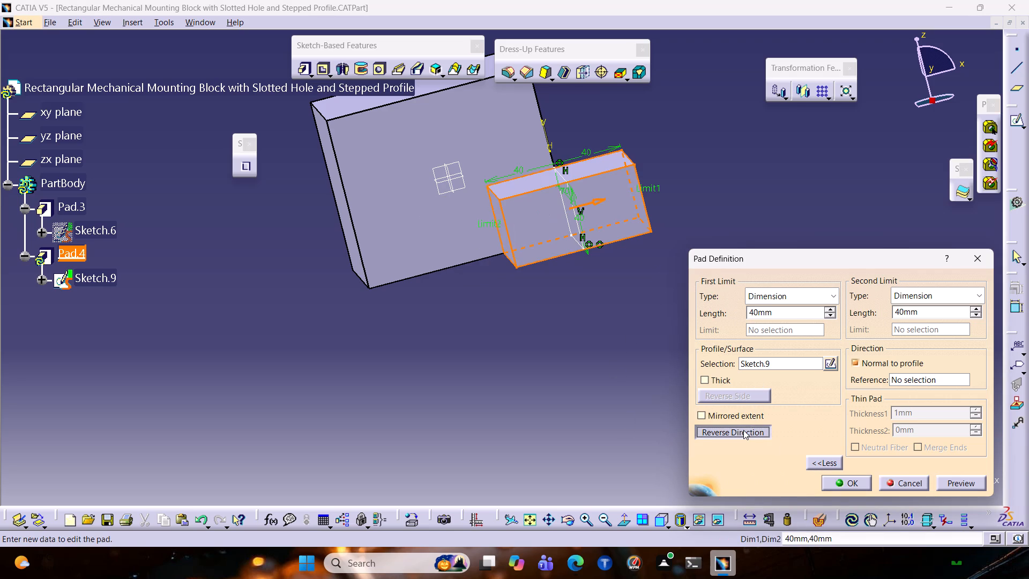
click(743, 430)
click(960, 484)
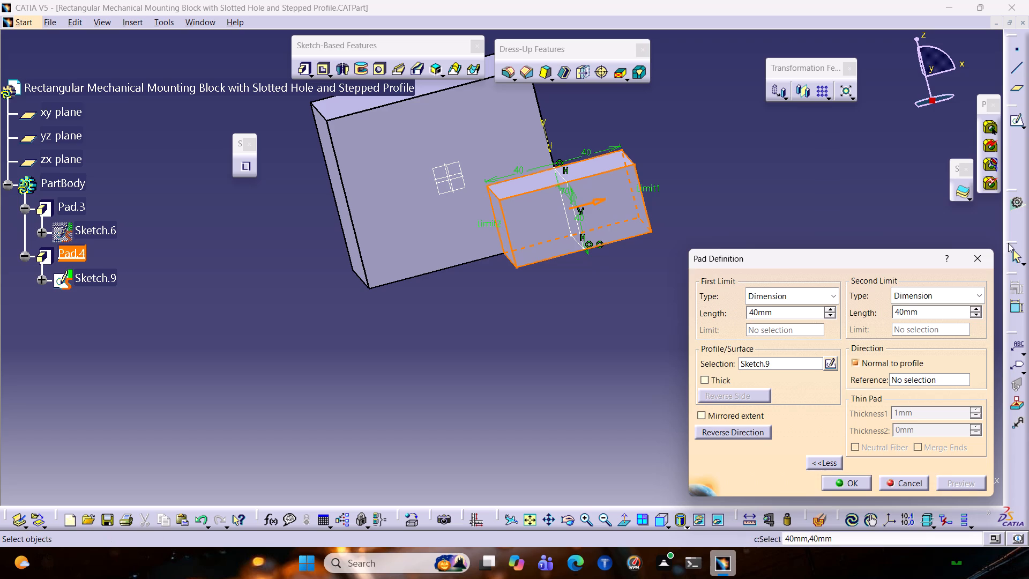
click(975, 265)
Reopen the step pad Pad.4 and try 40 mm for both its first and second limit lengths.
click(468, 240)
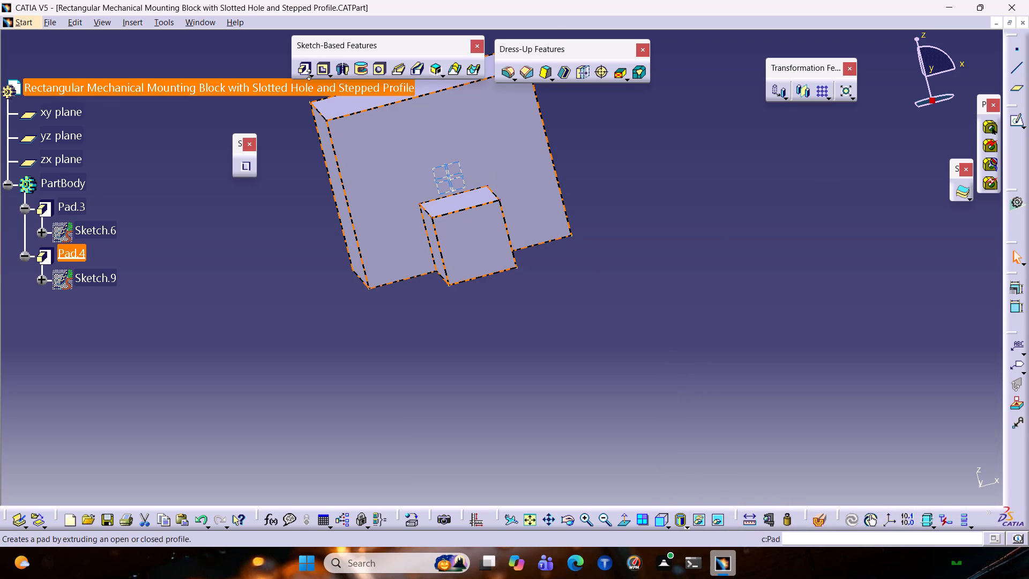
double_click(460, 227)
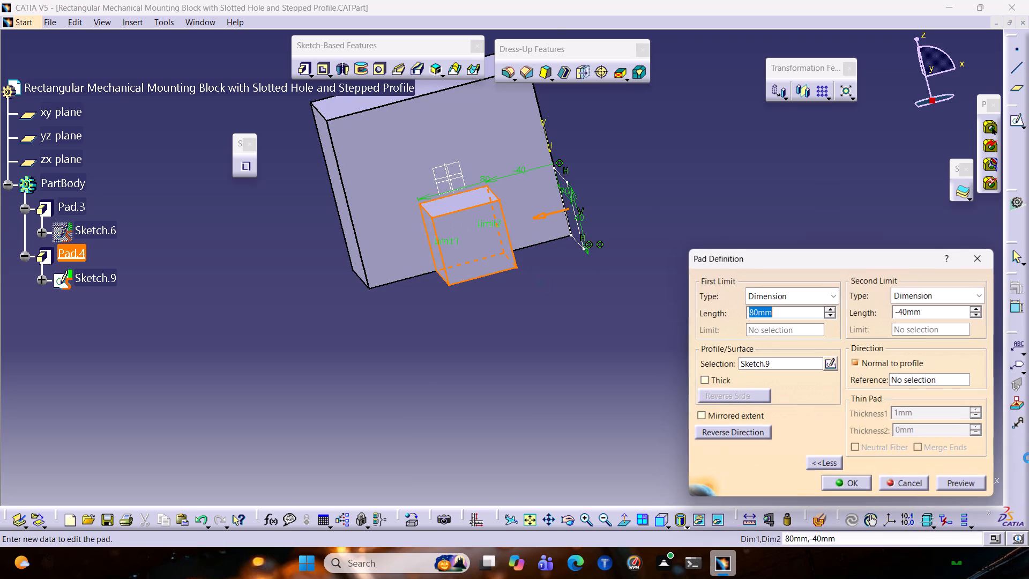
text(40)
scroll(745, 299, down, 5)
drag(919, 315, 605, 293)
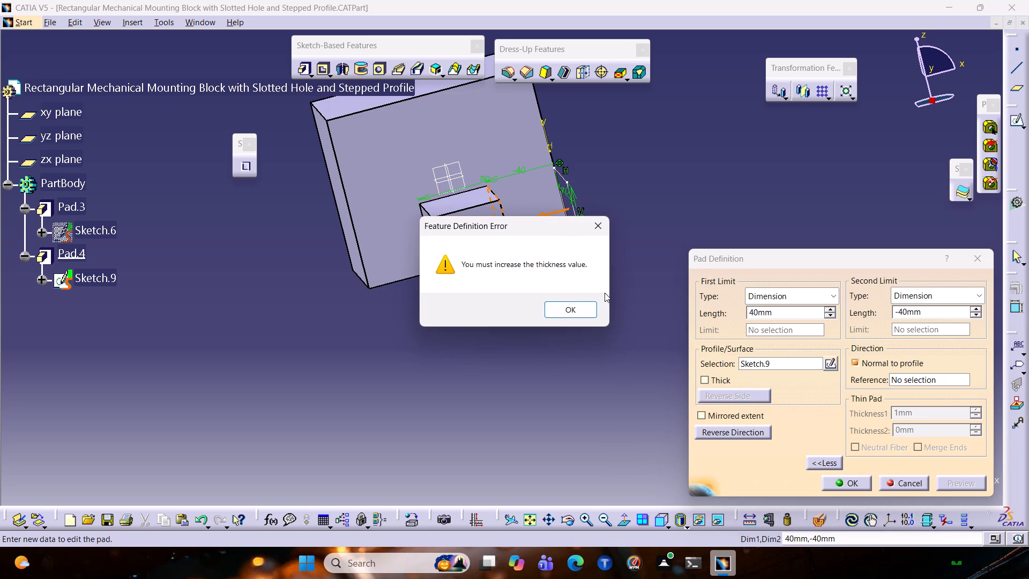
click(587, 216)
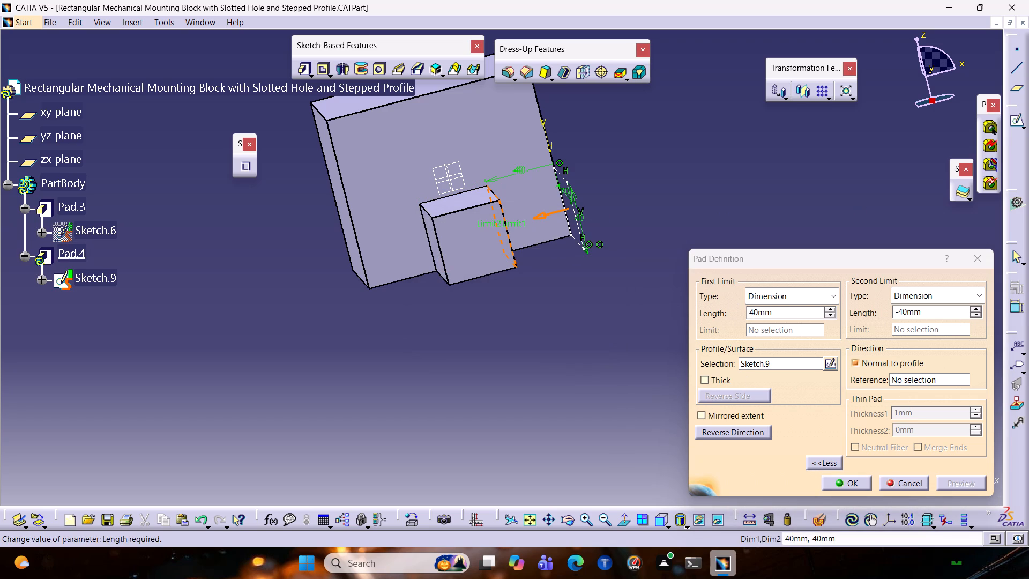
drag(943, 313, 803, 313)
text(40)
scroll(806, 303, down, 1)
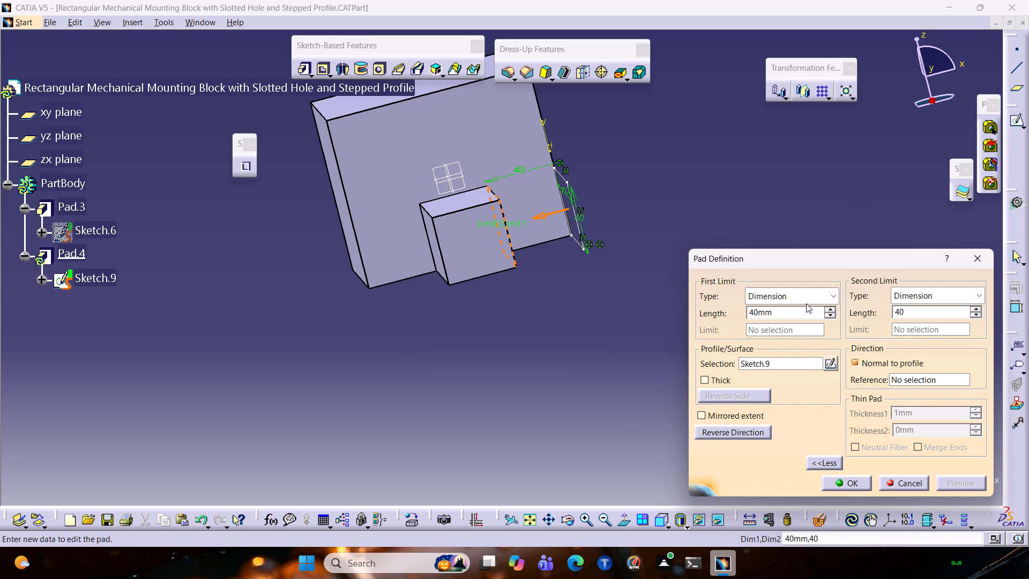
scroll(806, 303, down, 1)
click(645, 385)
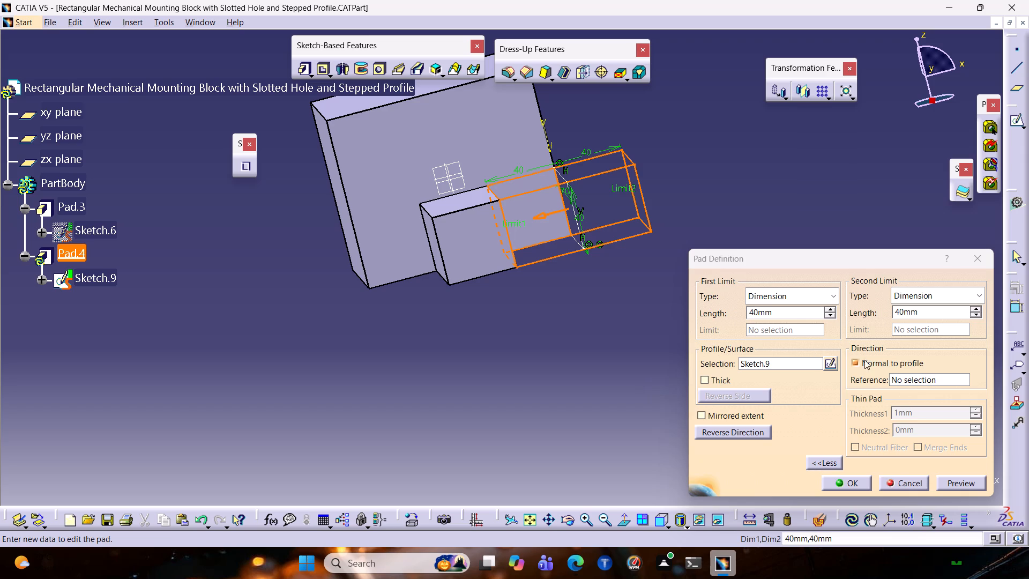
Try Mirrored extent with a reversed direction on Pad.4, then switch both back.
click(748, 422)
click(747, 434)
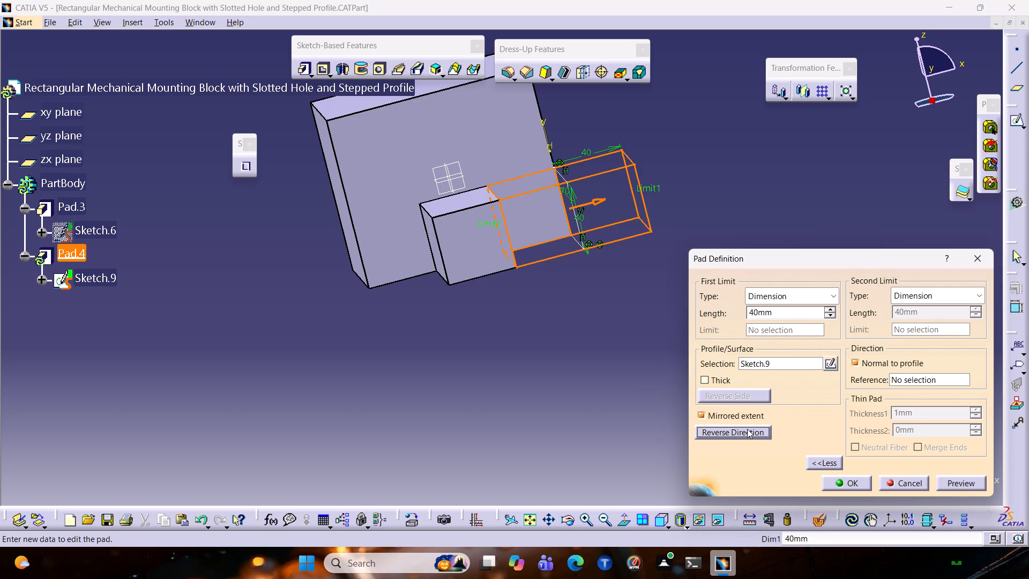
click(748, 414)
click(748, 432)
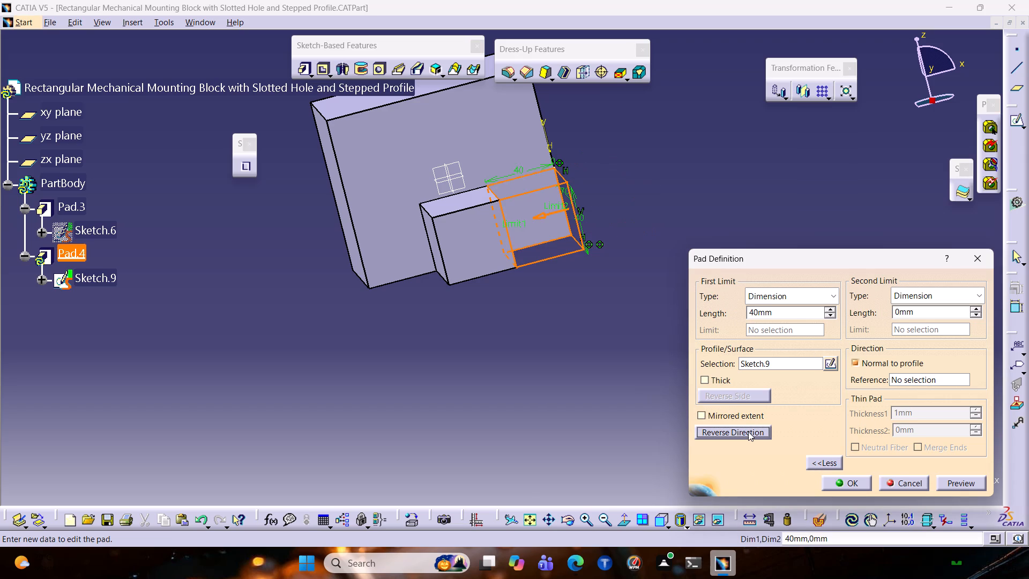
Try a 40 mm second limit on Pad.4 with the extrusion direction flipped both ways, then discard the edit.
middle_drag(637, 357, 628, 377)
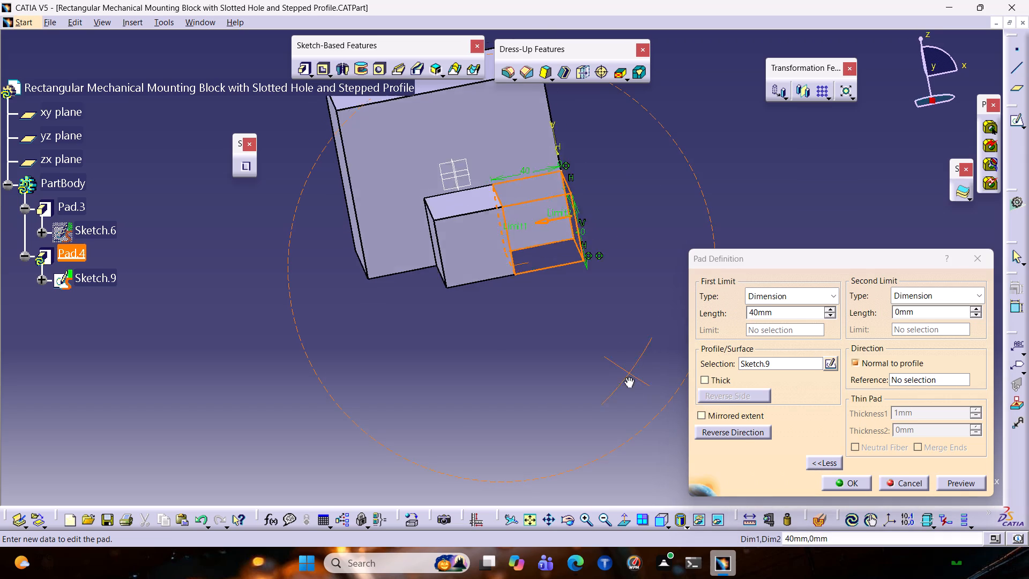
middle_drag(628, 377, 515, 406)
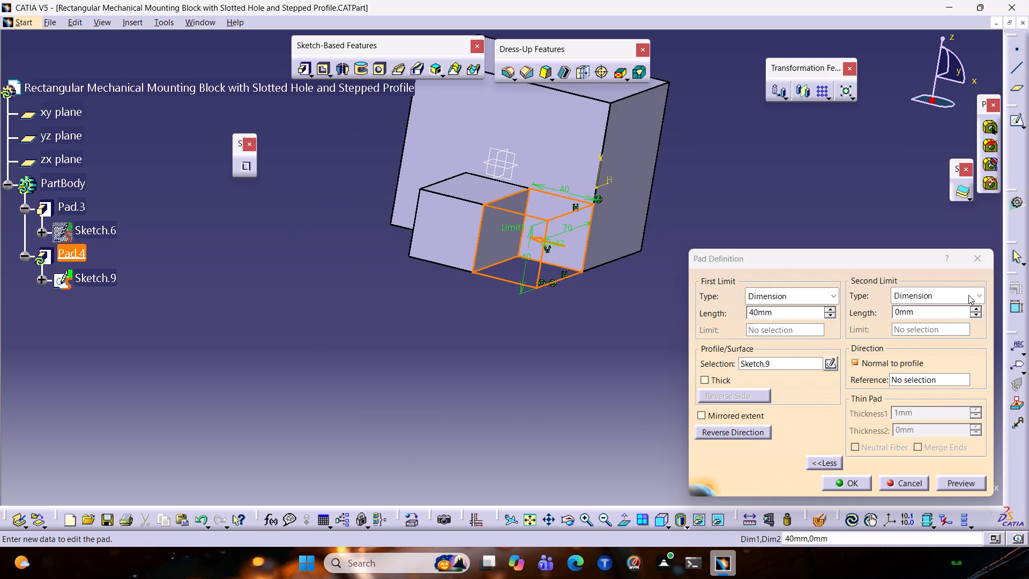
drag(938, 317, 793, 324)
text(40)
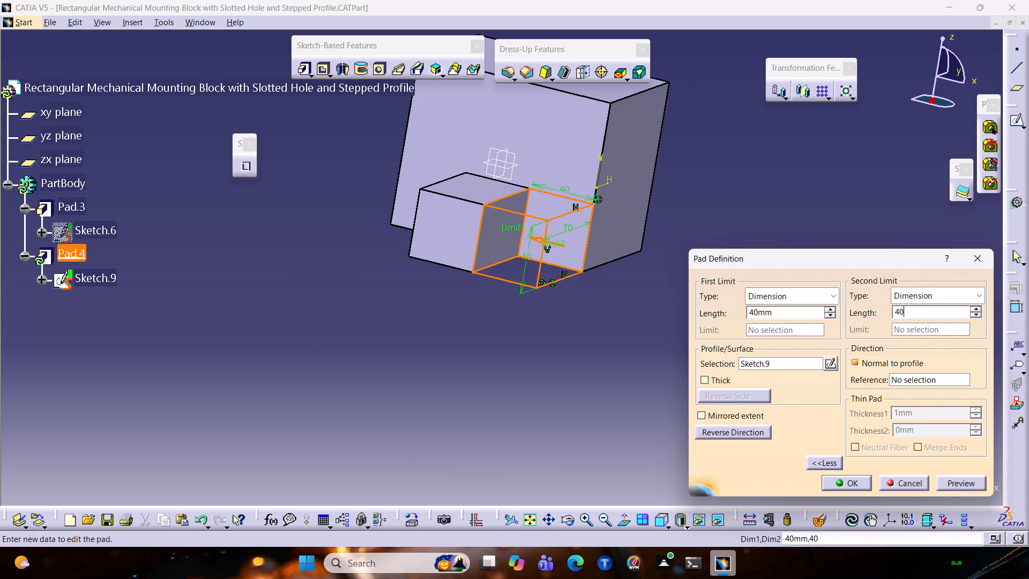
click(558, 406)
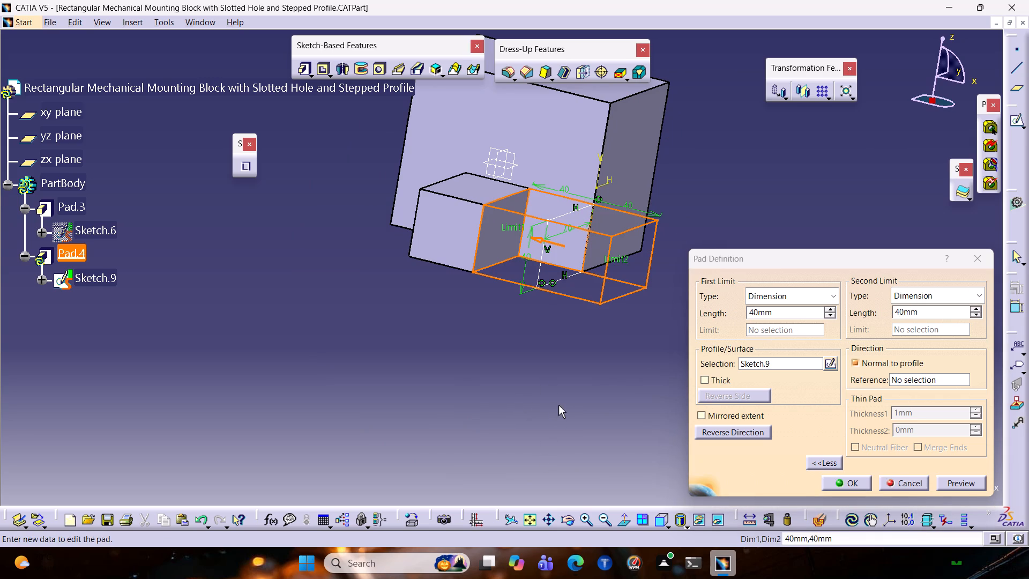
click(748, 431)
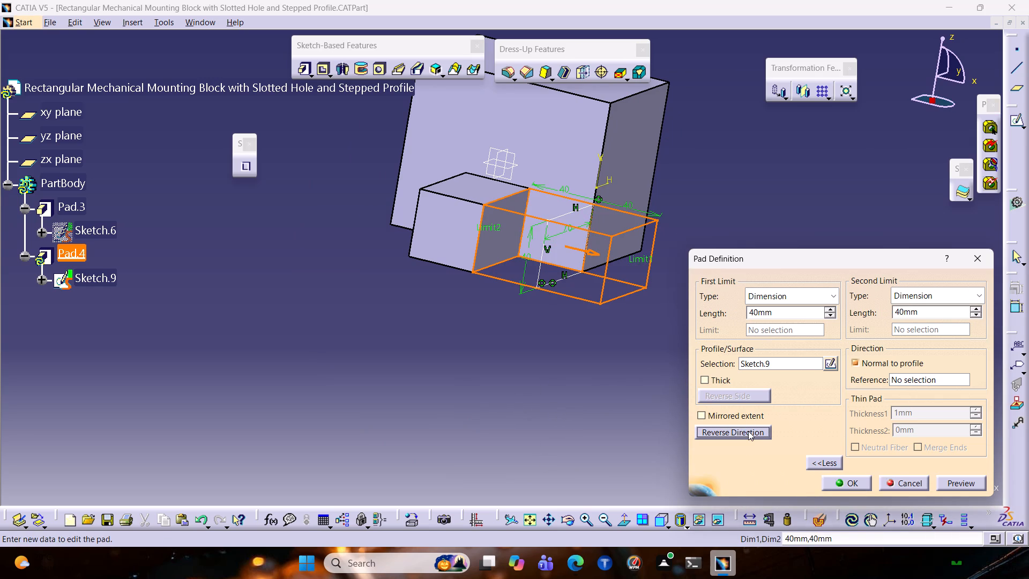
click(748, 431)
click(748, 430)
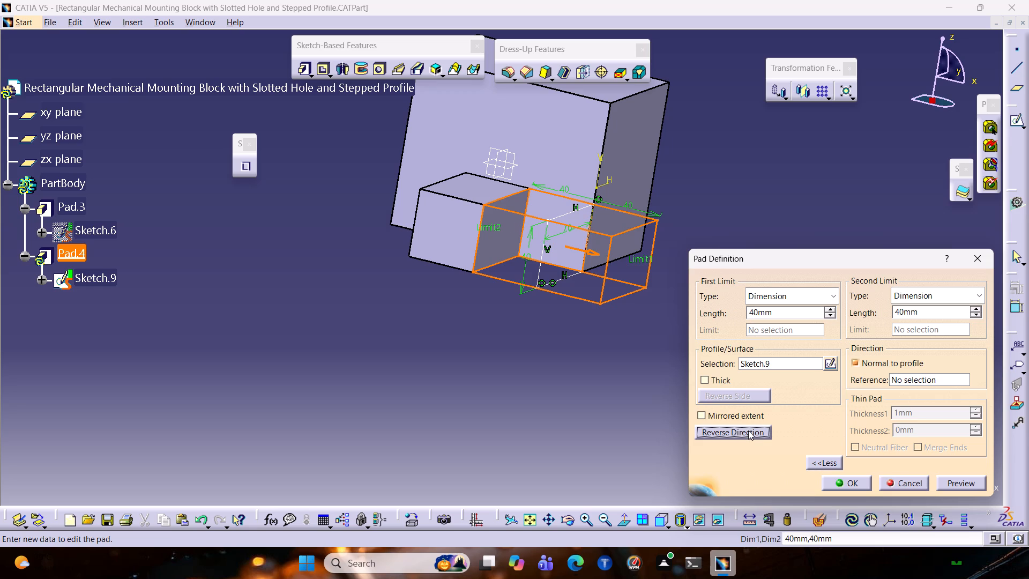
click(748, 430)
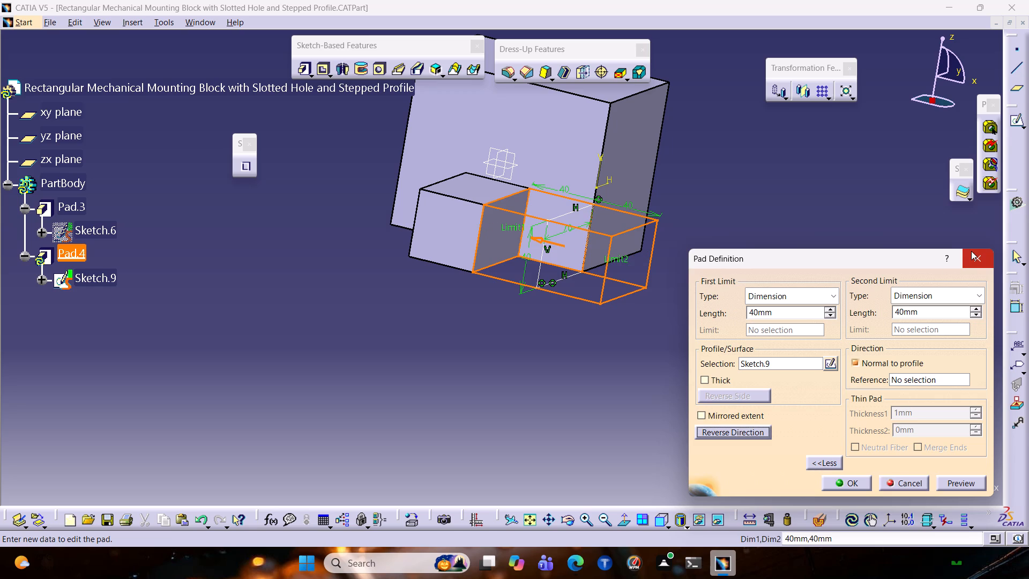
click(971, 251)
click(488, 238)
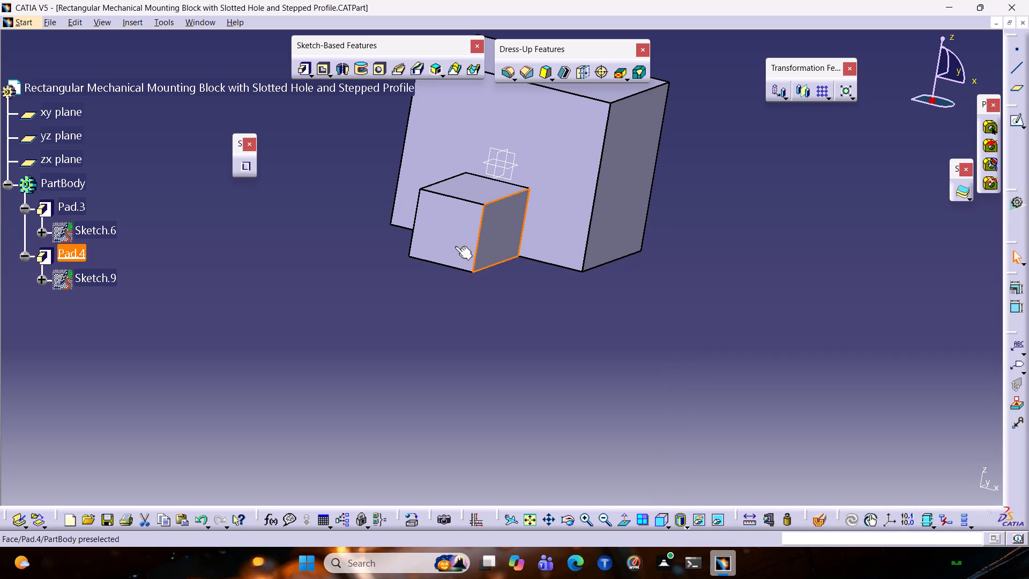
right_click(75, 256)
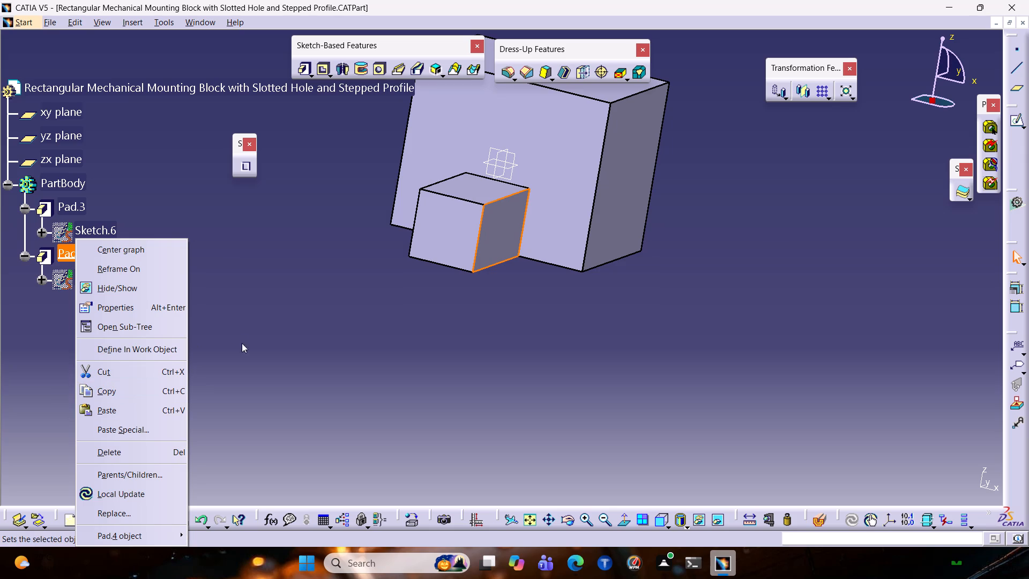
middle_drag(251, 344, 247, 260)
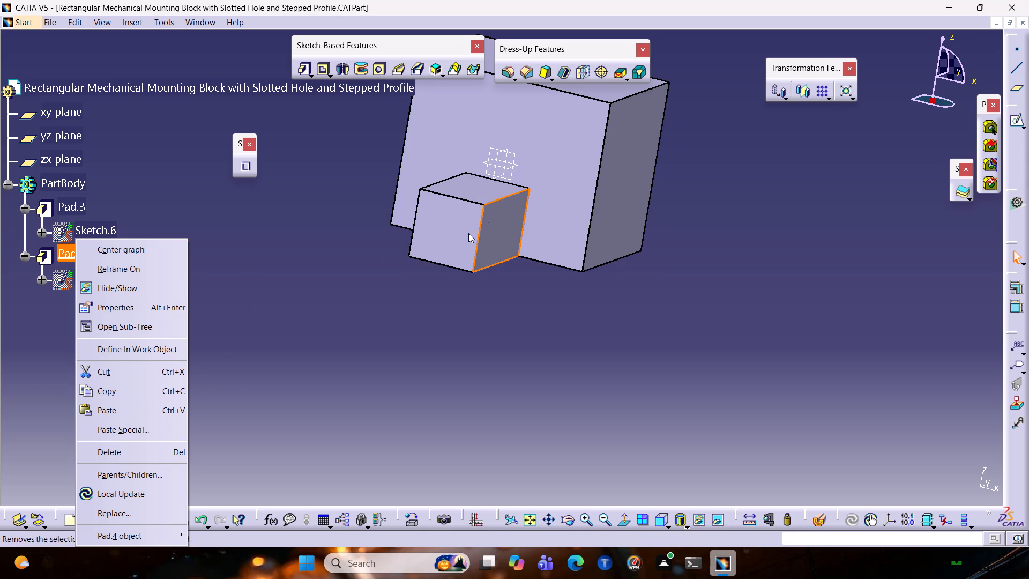
Set both the first and second limit lengths of Pad.4 to 40 mm, keep the original direction, and preview the pad.
double_click(466, 235)
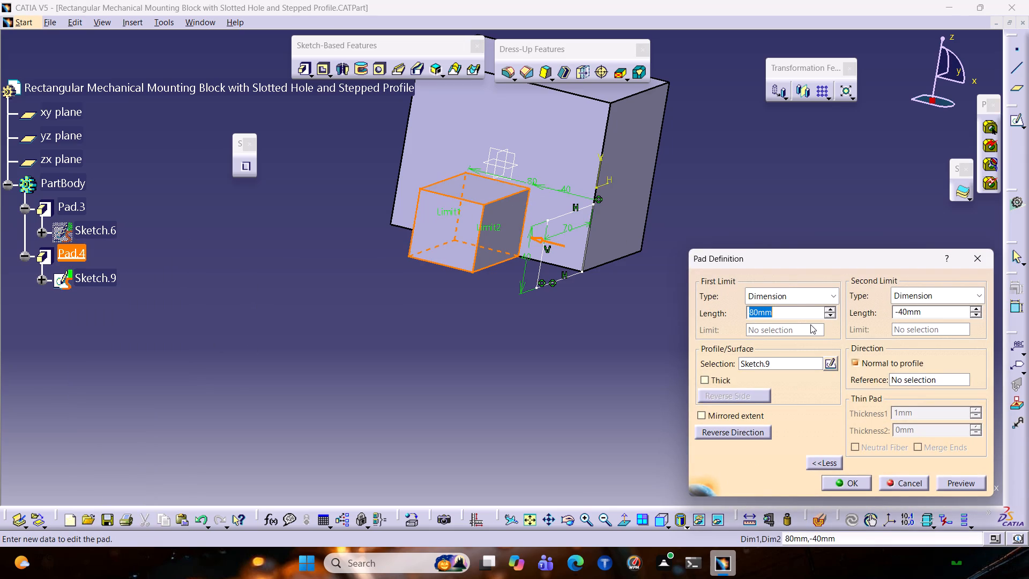
text(40)
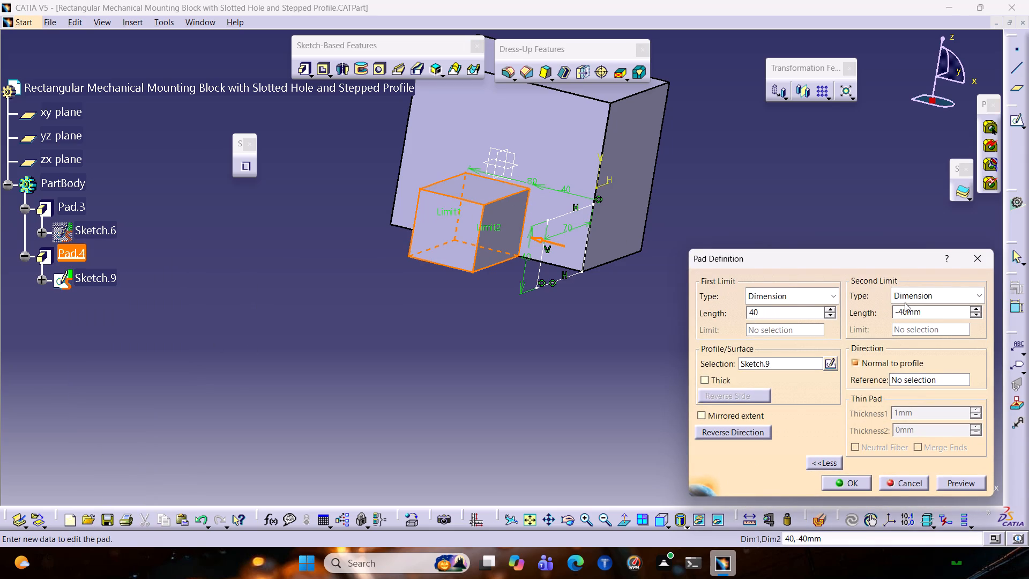
drag(921, 311, 761, 310)
click(600, 234)
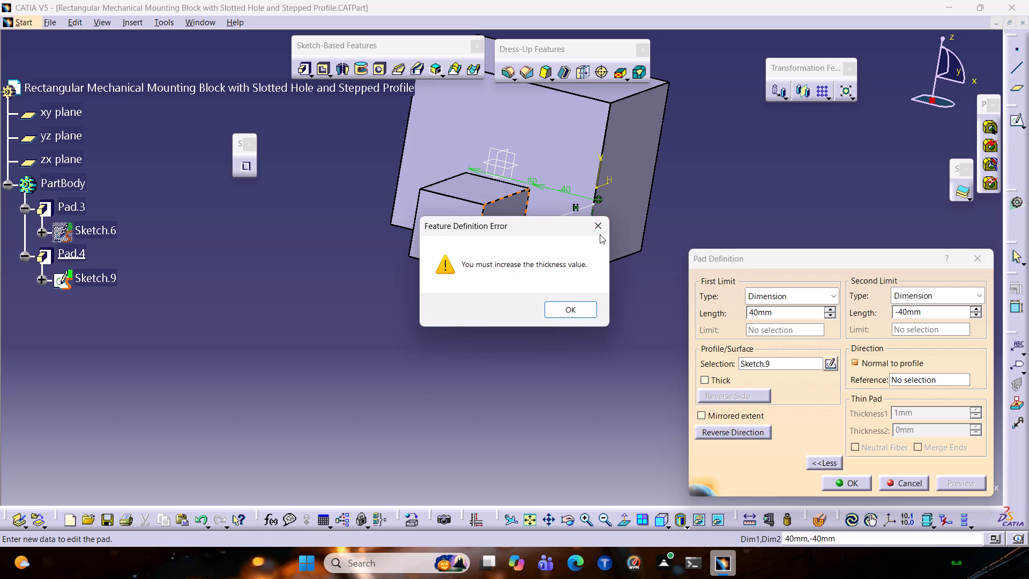
drag(922, 309, 823, 320)
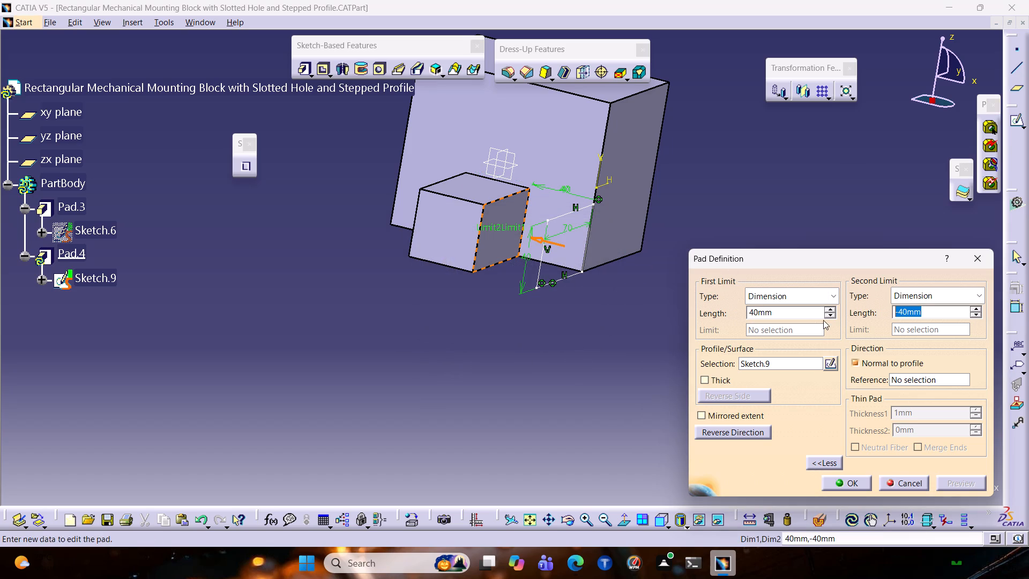
text(40)
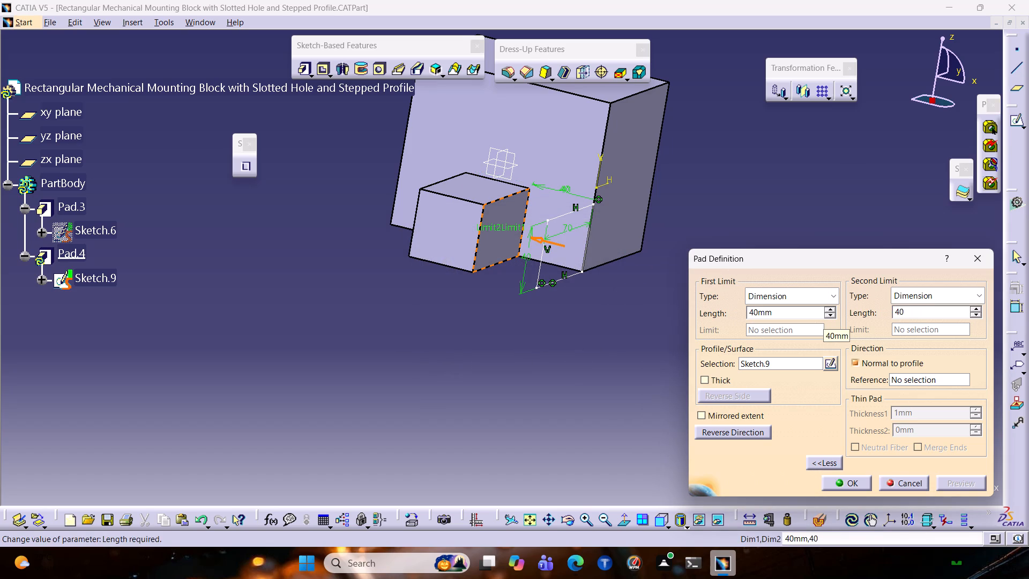
scroll(823, 317, down, 1)
click(573, 331)
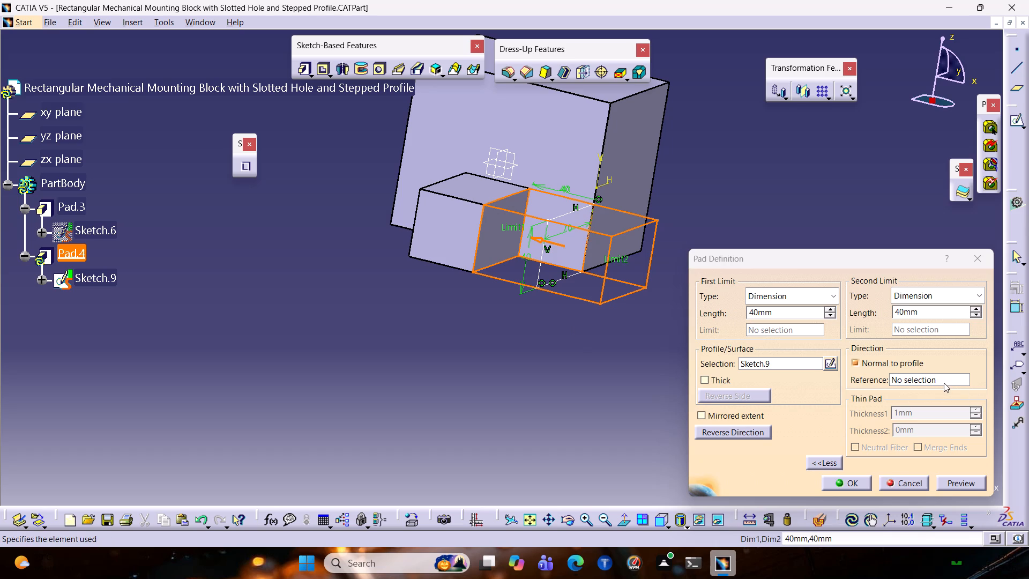
click(726, 431)
click(725, 430)
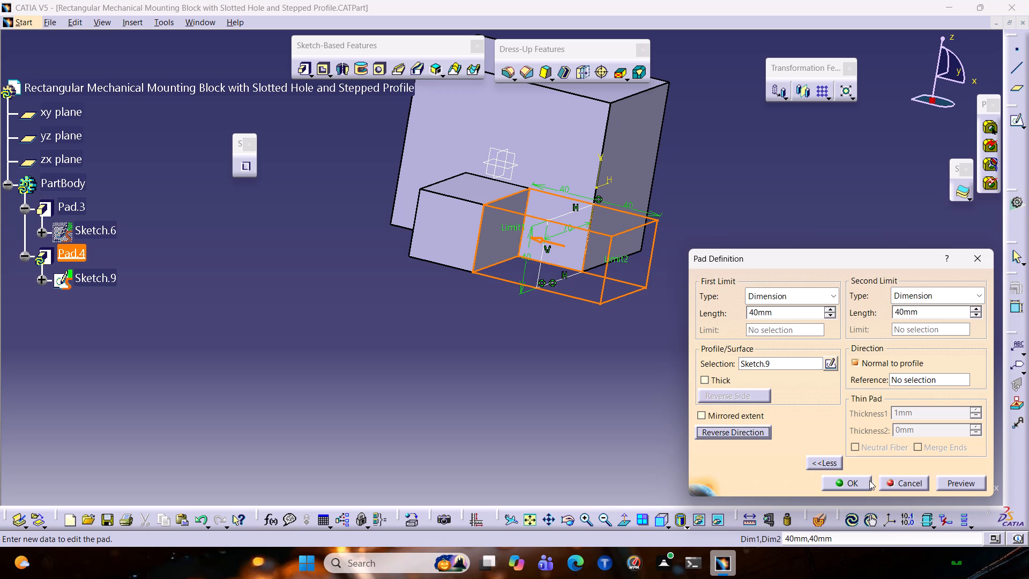
click(955, 488)
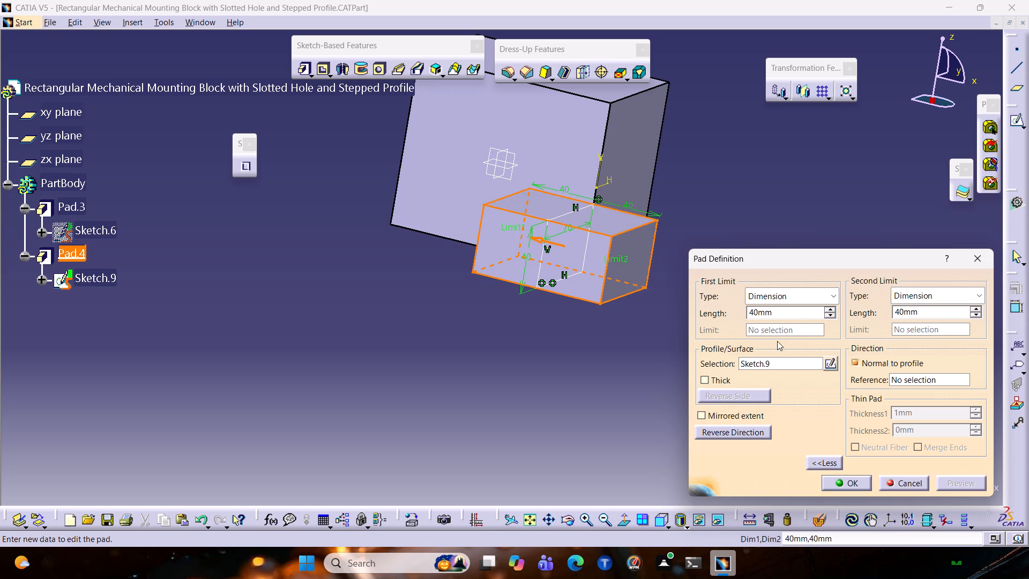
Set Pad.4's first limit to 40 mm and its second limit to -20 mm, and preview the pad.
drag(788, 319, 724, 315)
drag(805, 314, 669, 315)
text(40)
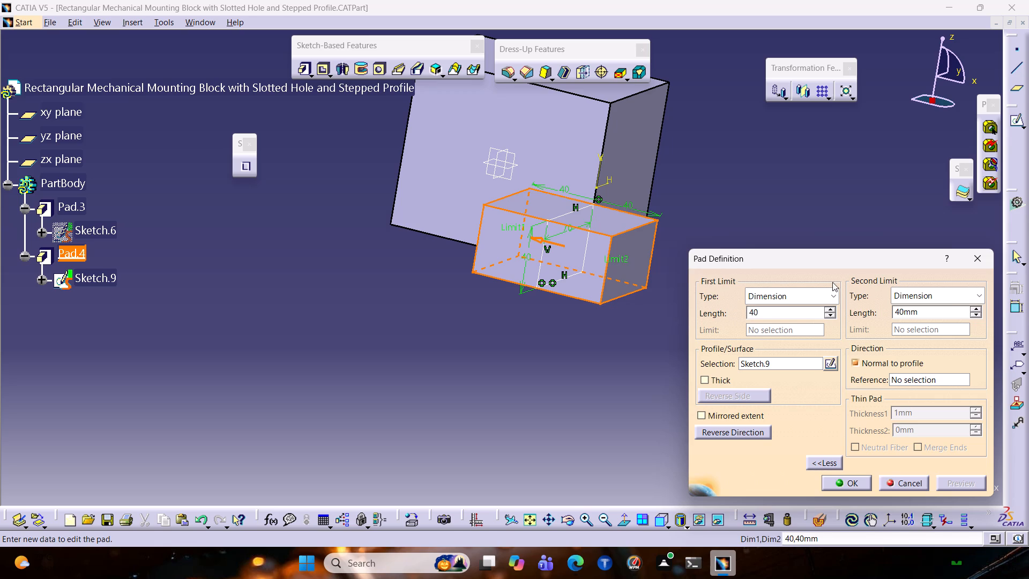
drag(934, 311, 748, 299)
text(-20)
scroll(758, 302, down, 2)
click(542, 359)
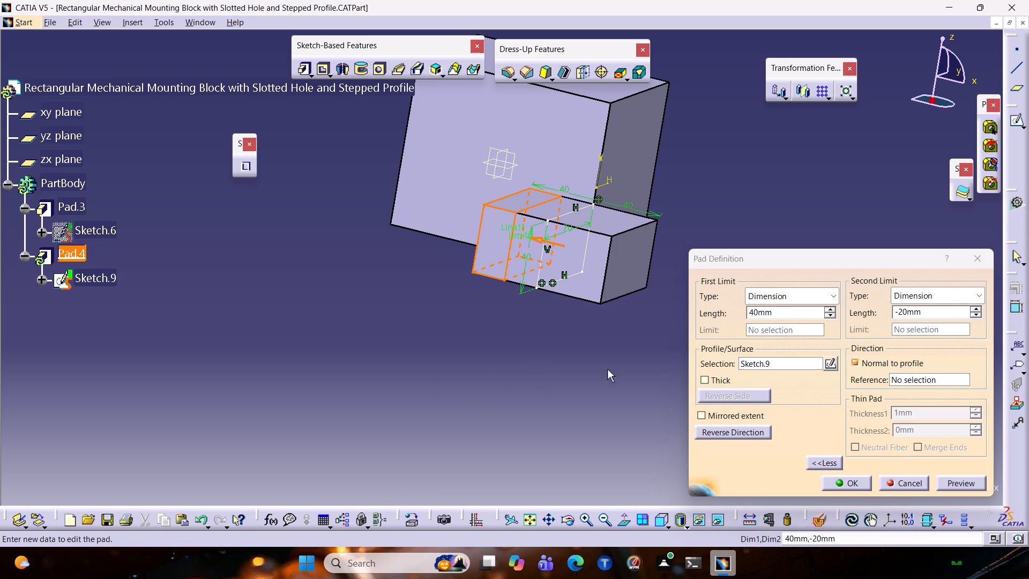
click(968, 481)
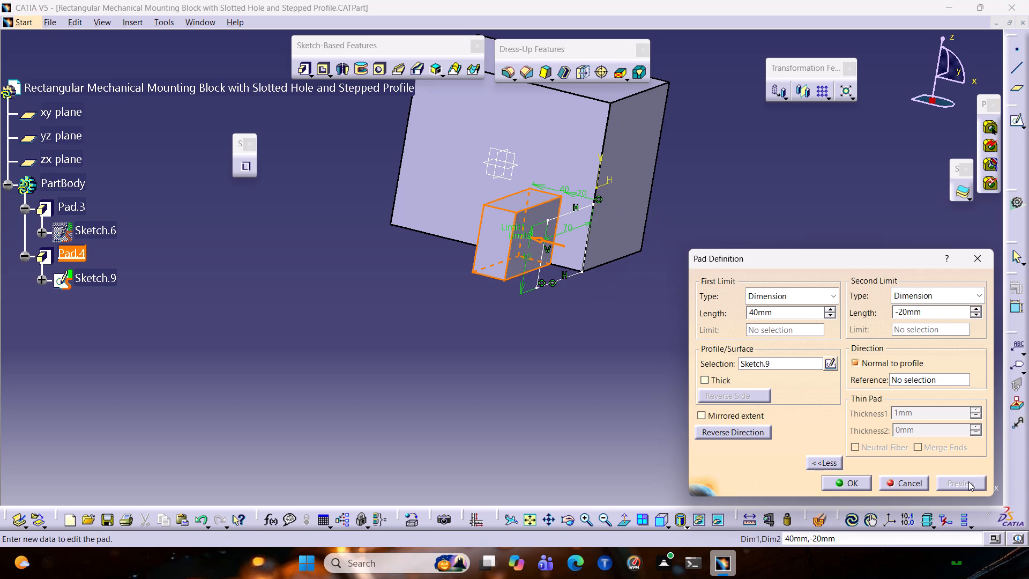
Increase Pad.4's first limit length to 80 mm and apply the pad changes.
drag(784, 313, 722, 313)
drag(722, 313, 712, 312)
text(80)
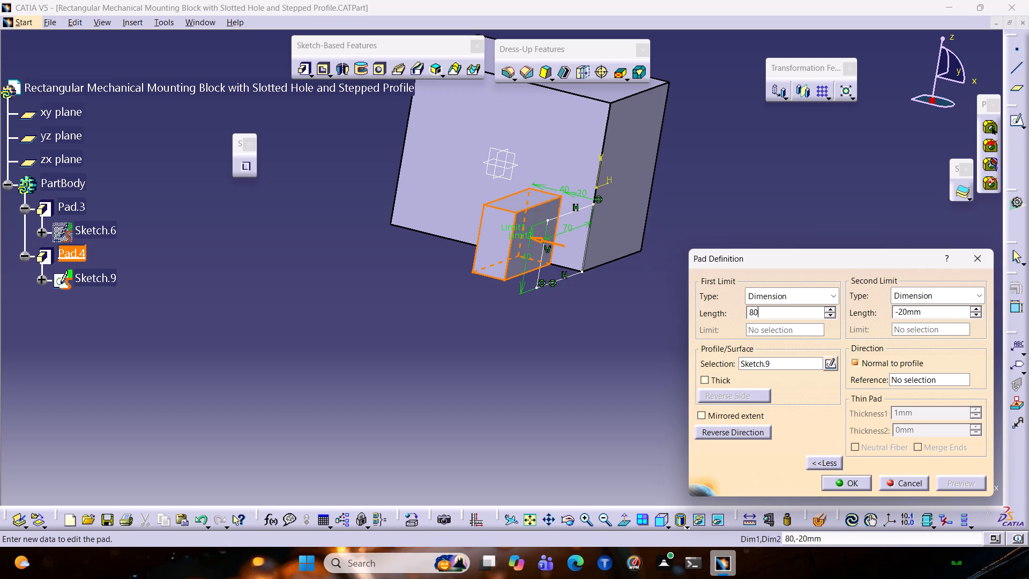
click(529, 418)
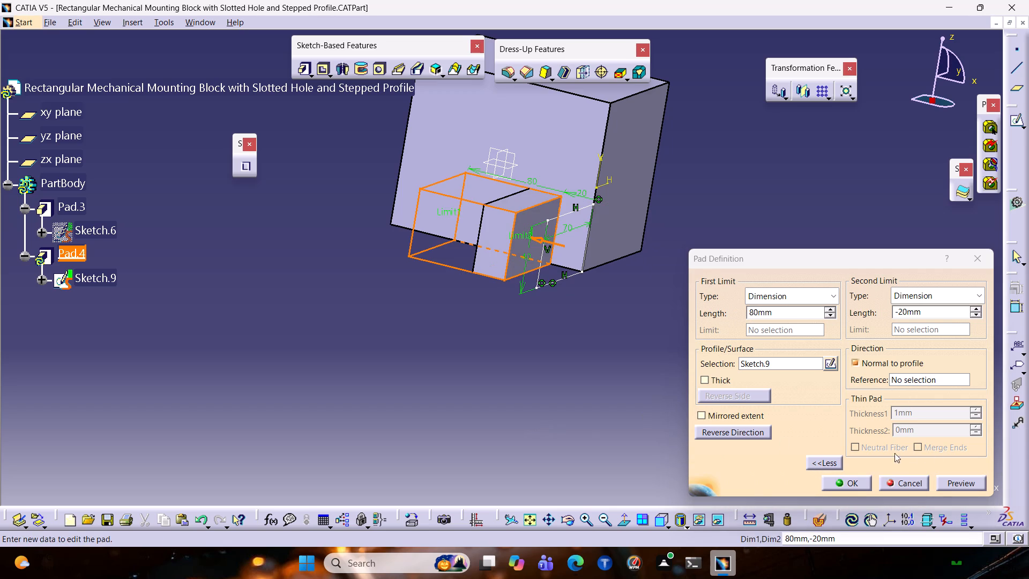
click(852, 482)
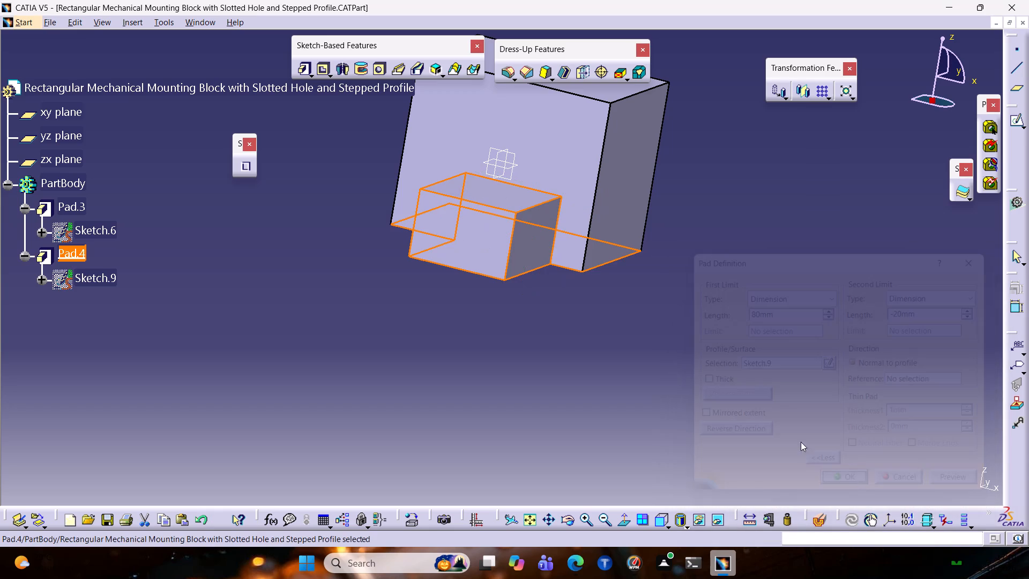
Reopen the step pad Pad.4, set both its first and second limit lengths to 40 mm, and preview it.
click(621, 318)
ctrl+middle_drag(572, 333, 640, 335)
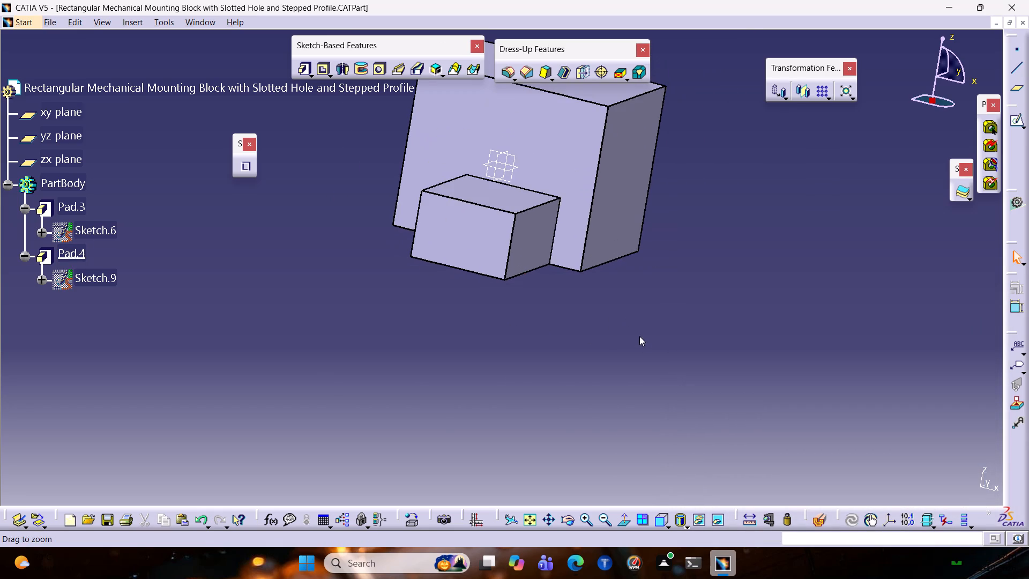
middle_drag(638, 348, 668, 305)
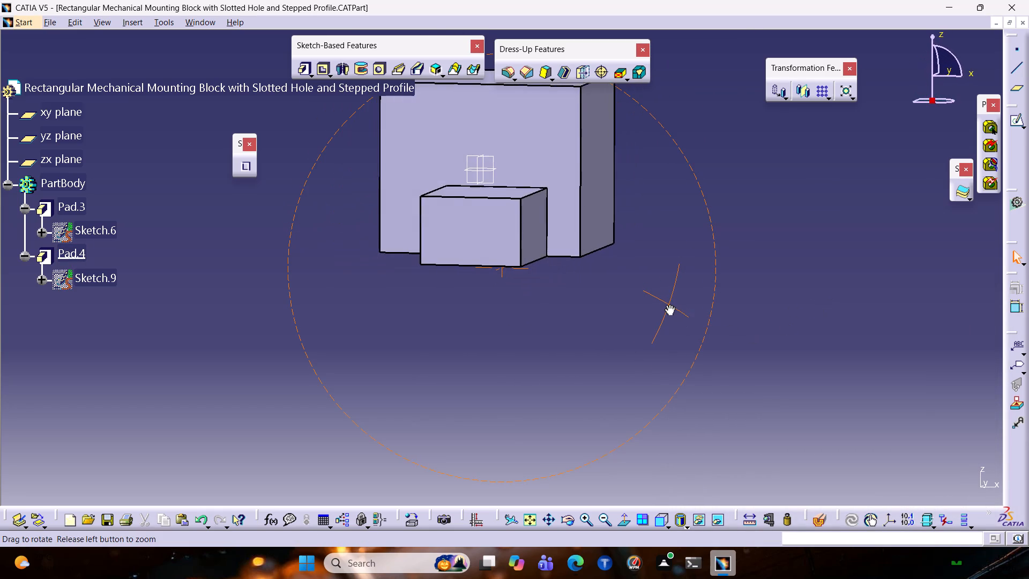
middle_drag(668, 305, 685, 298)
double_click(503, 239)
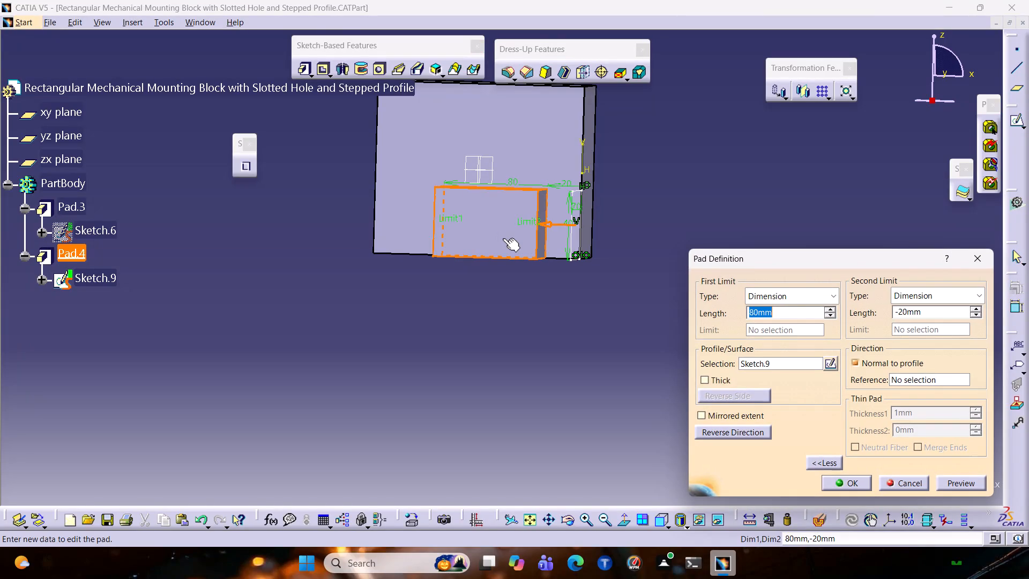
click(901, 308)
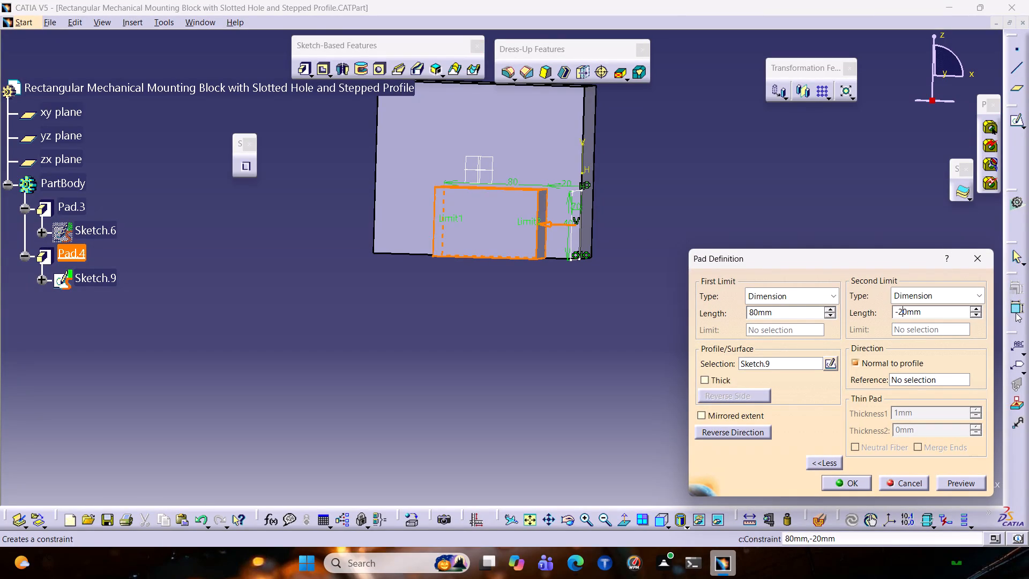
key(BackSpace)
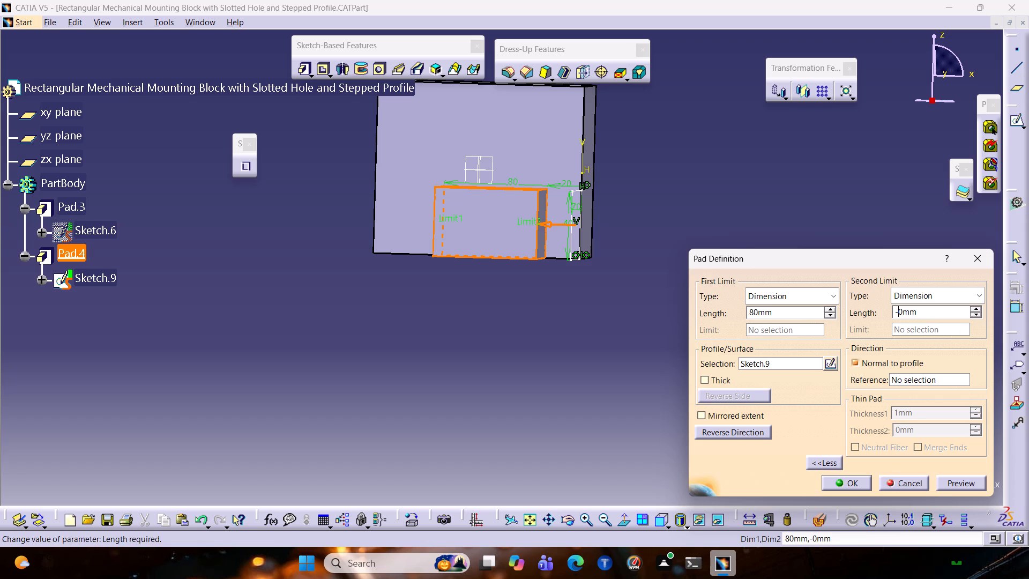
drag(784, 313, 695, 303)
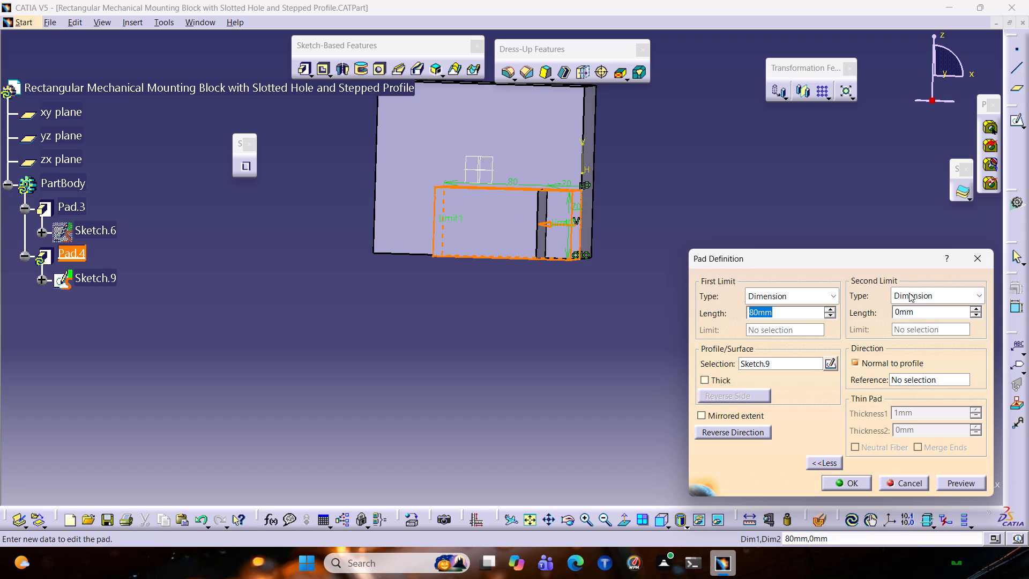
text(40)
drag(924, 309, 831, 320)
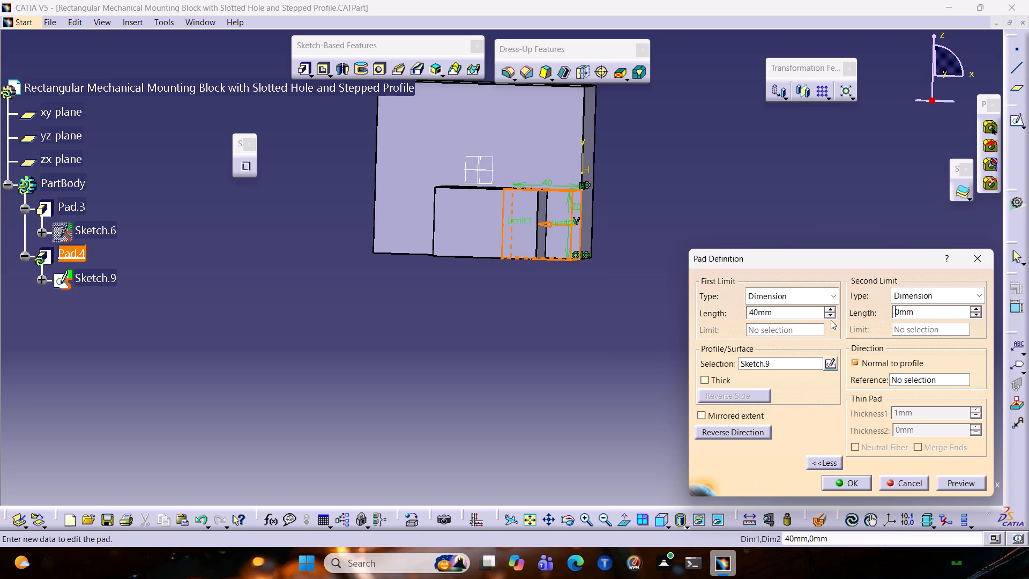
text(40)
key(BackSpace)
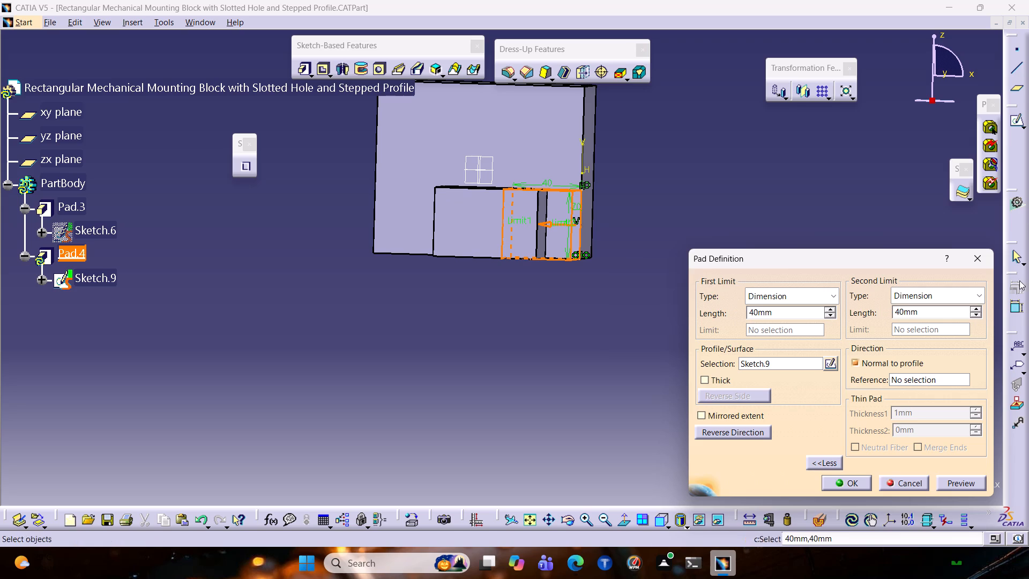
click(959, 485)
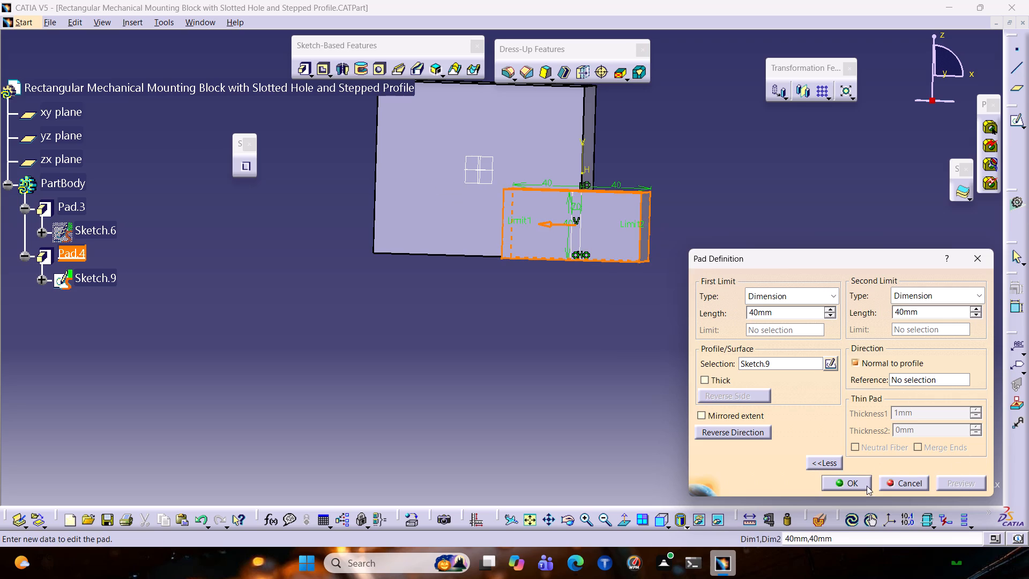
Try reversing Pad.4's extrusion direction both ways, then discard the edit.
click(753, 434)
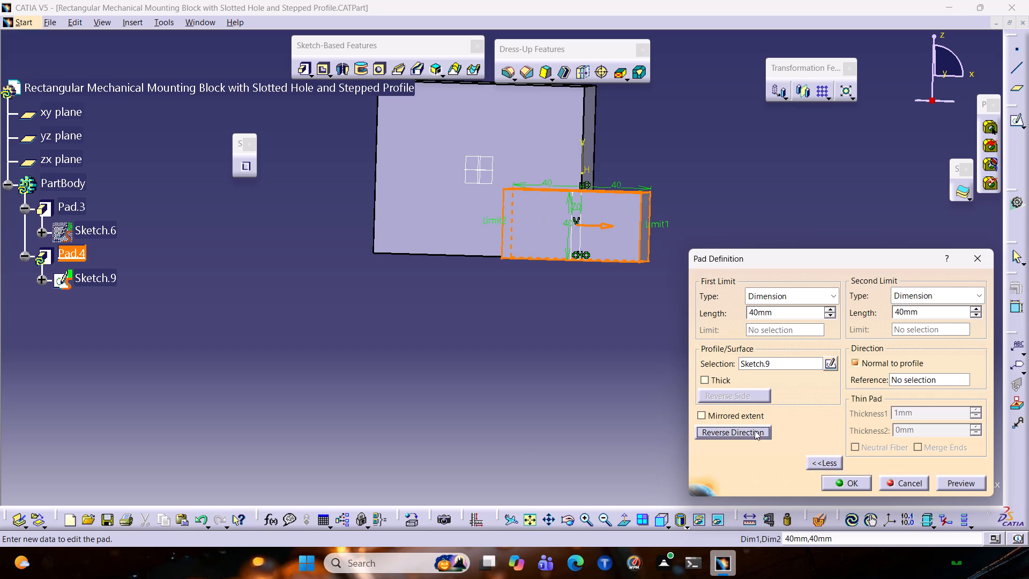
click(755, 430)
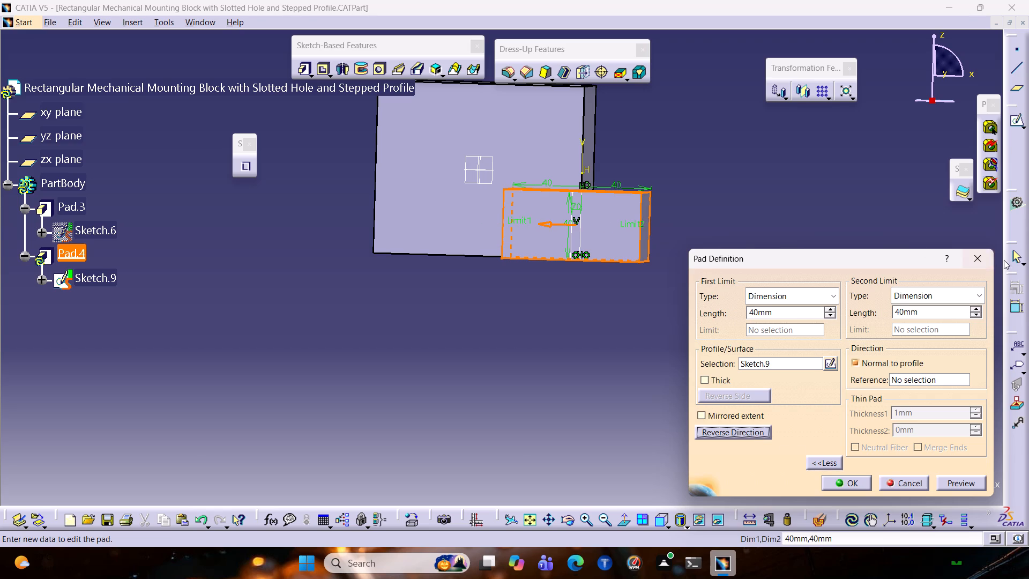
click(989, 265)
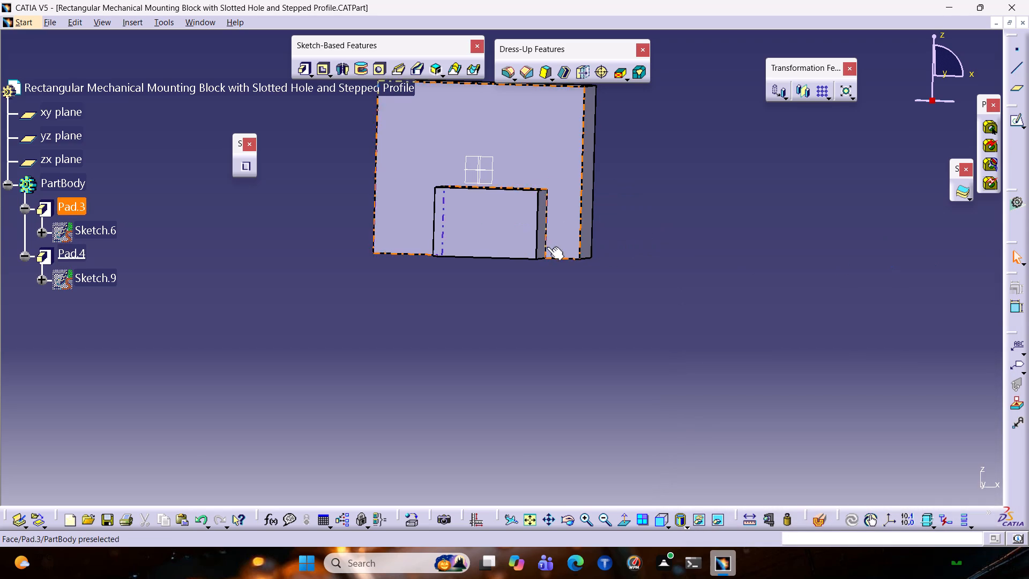
Delete the step pad Pad.4 together with its sketch, Sketch.9.
click(535, 241)
right_click(58, 256)
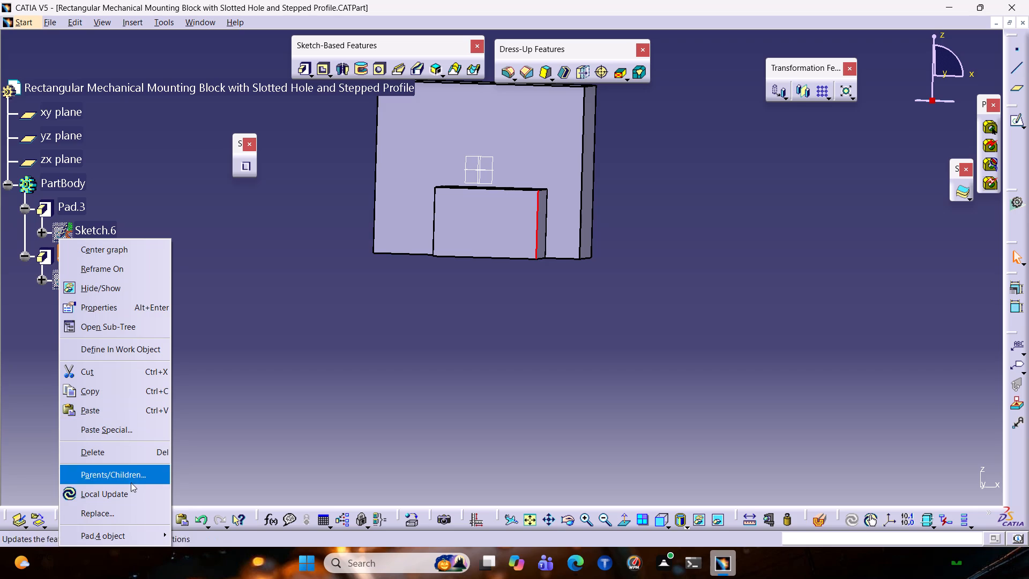
click(133, 456)
click(911, 476)
click(902, 491)
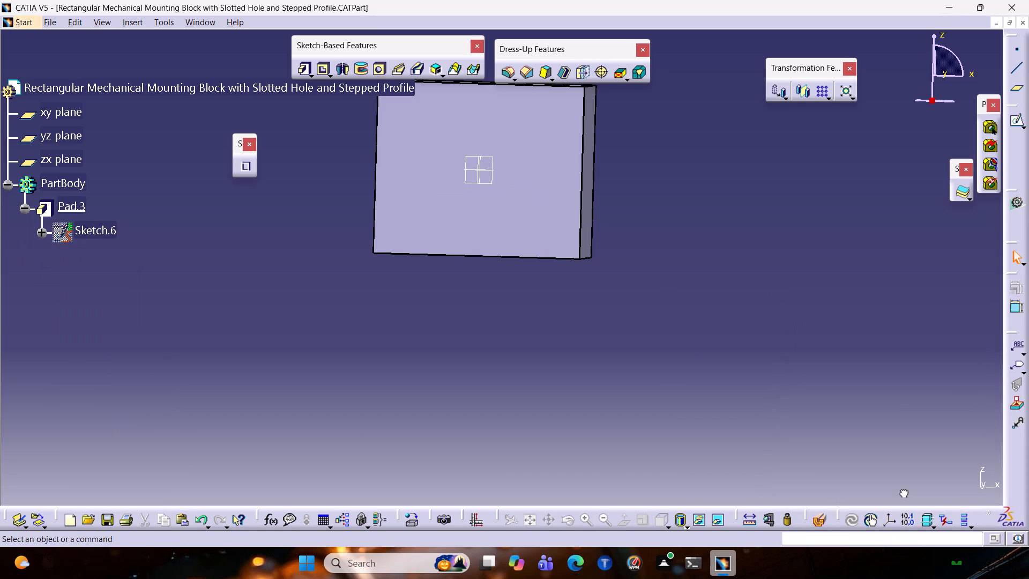
Start a new sketch on the main block's side face parallel to the yz plane.
middle_drag(657, 262, 645, 265)
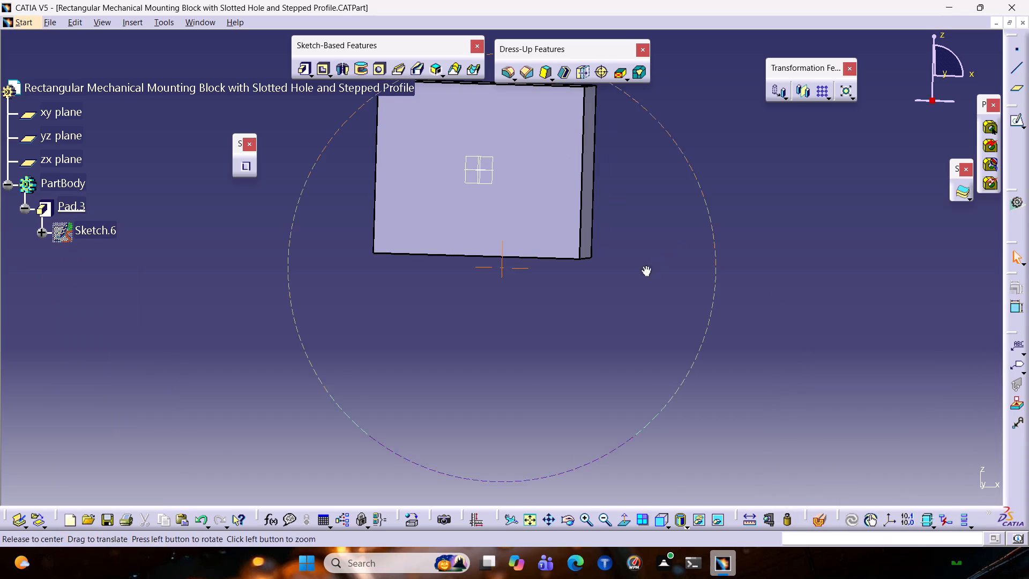
middle_drag(645, 265, 382, 285)
click(598, 239)
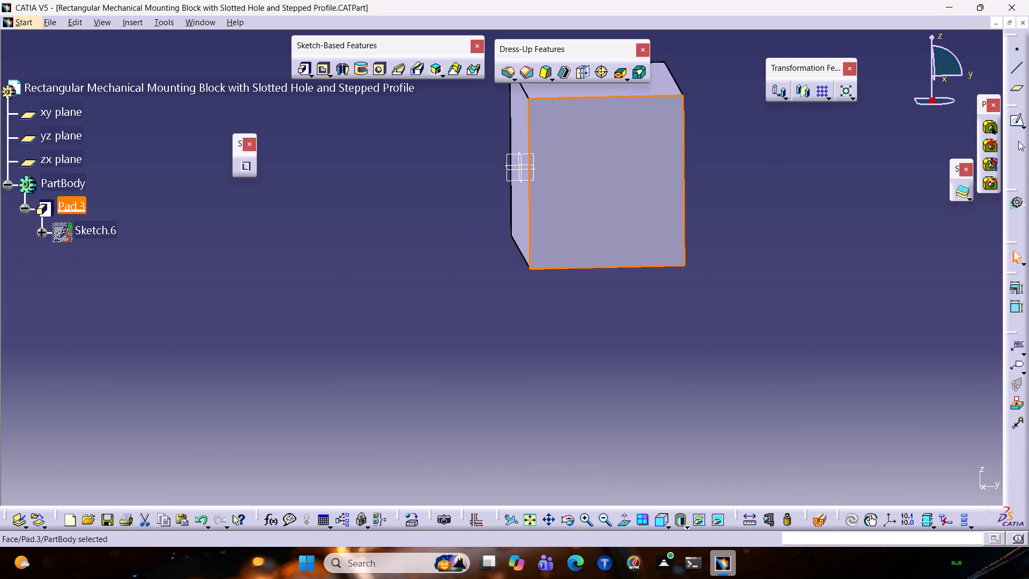
click(1017, 123)
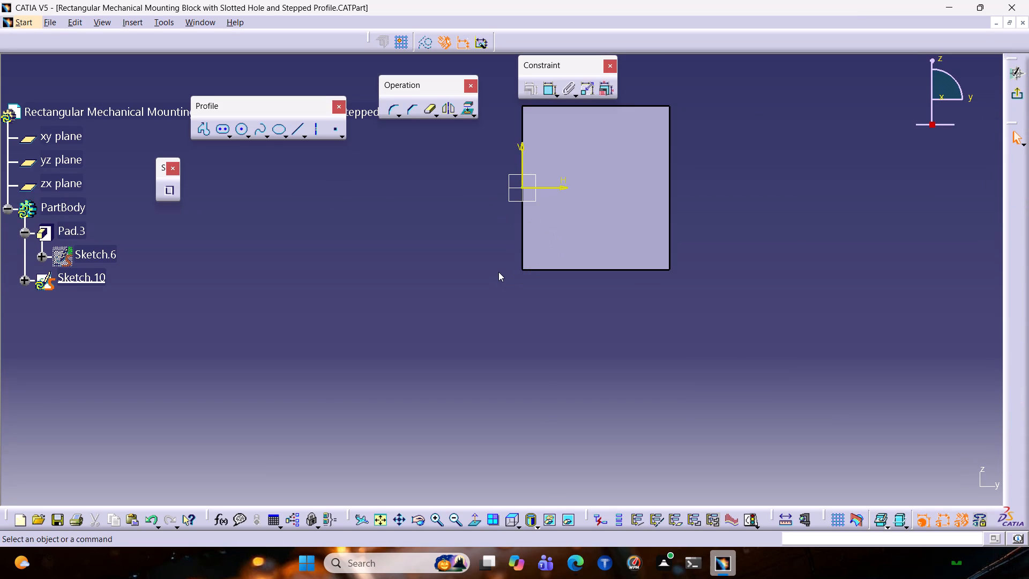
Project the side face's vertical edge along the V axis into the sketch.
click(525, 225)
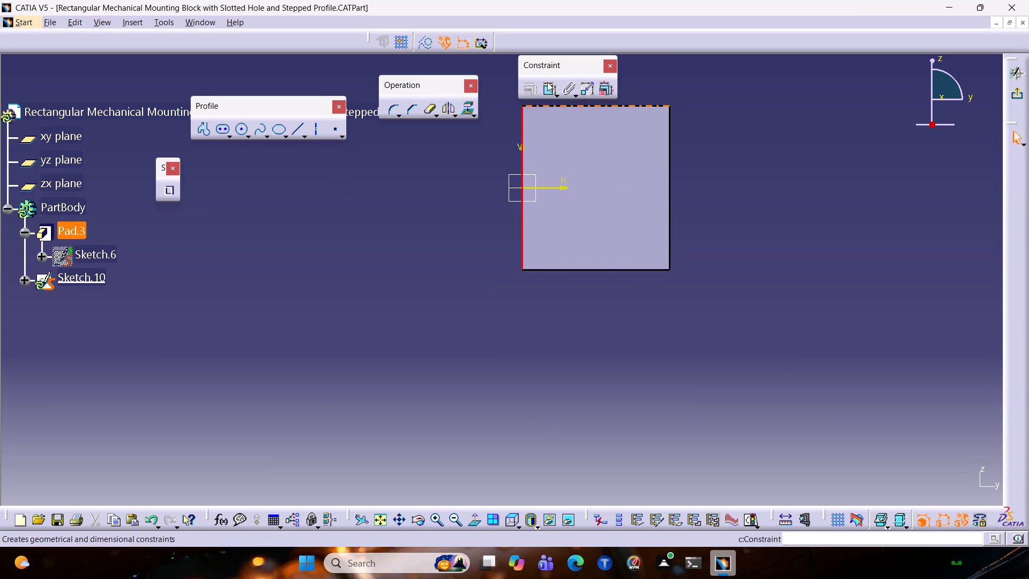
click(465, 114)
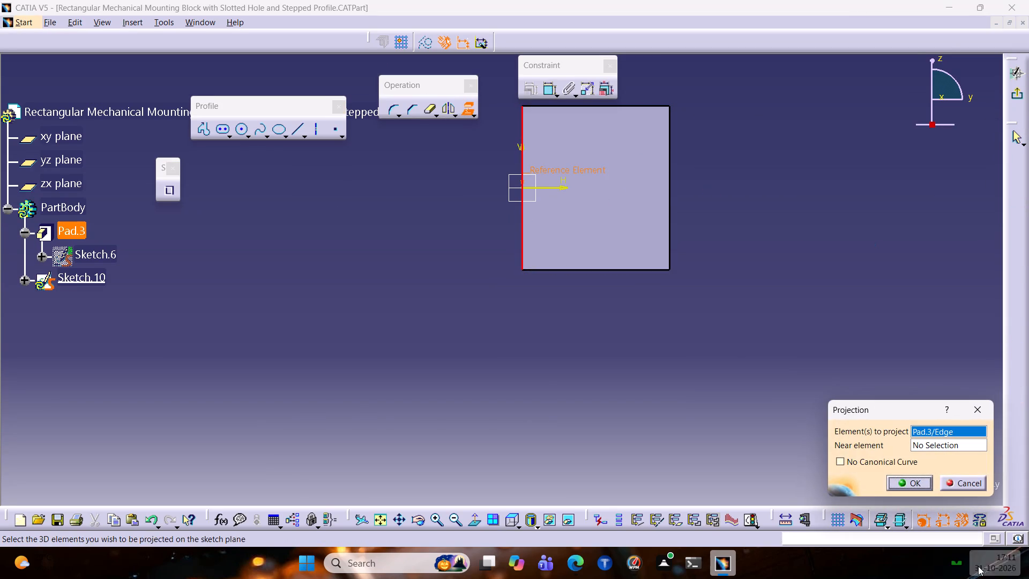
click(907, 486)
click(530, 329)
Draw a horizontal 70 mm profile line outward from the projected vertical edge, starting about 11 mm below the H axis.
middle_drag(541, 318, 558, 317)
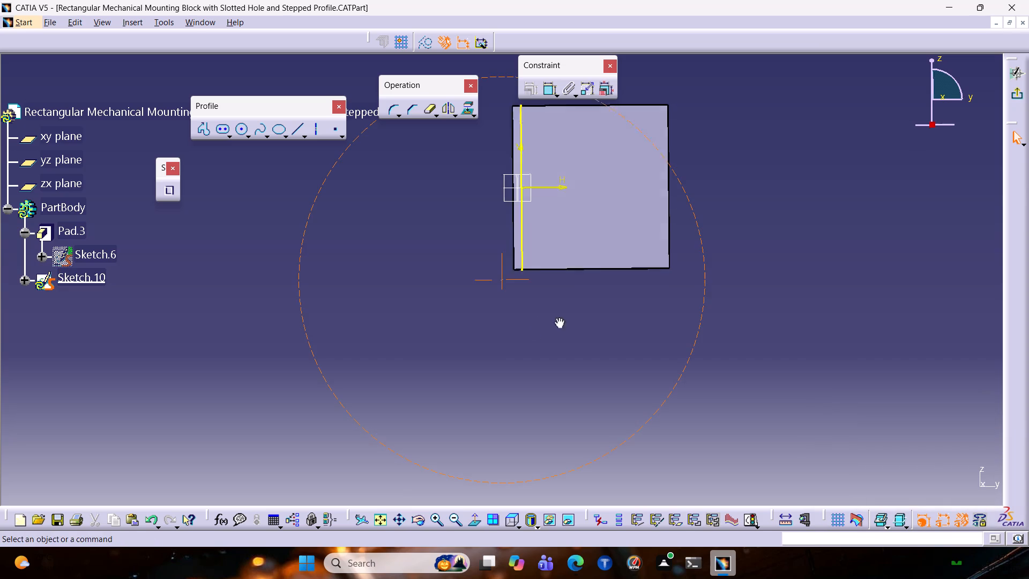
middle_drag(558, 317, 560, 339)
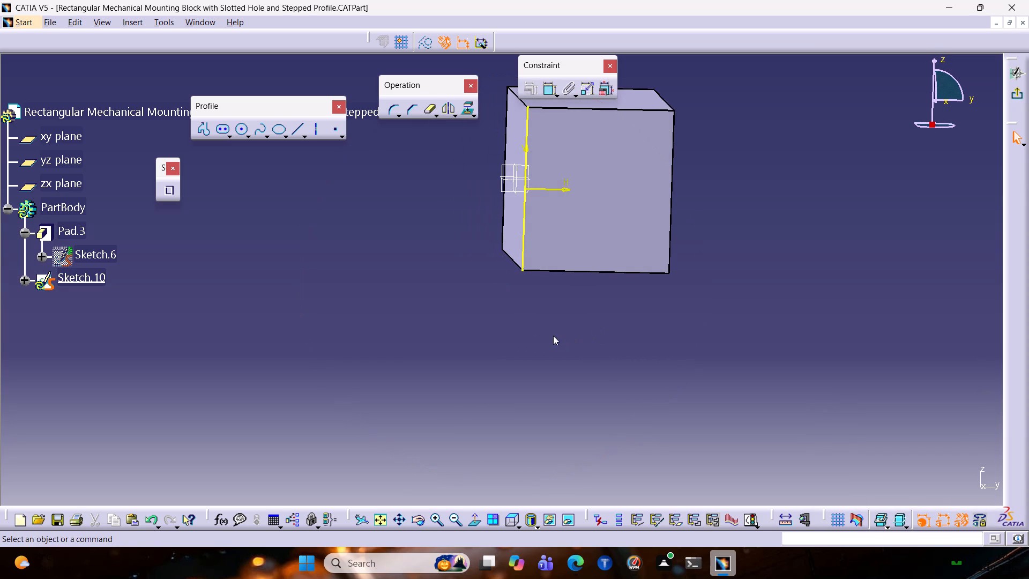
click(472, 525)
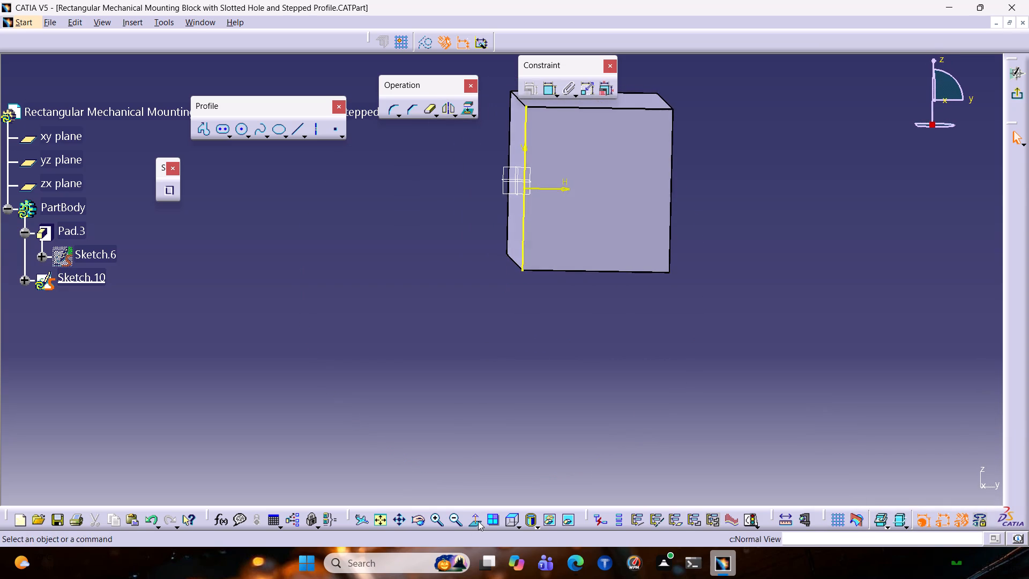
click(196, 130)
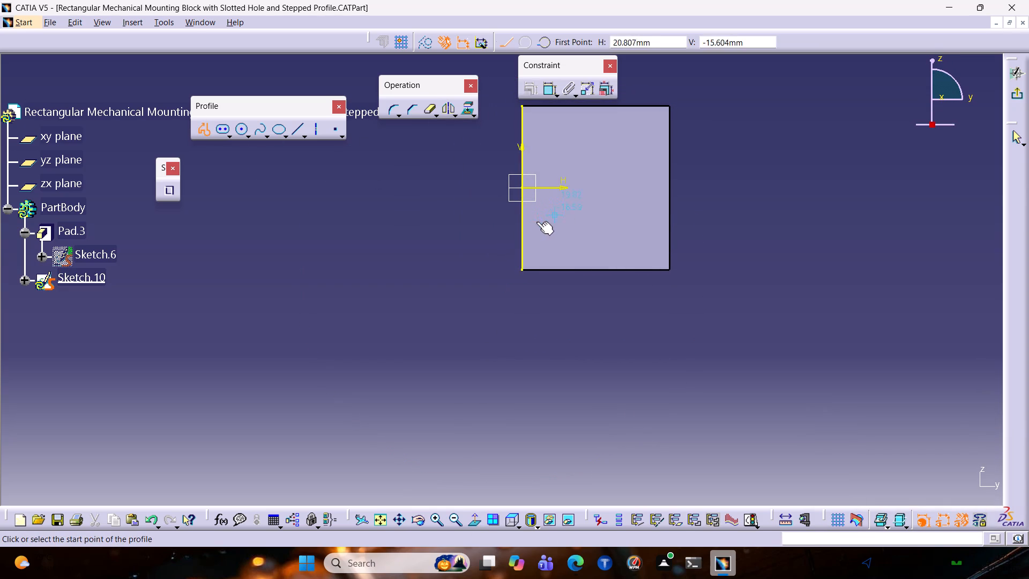
click(523, 205)
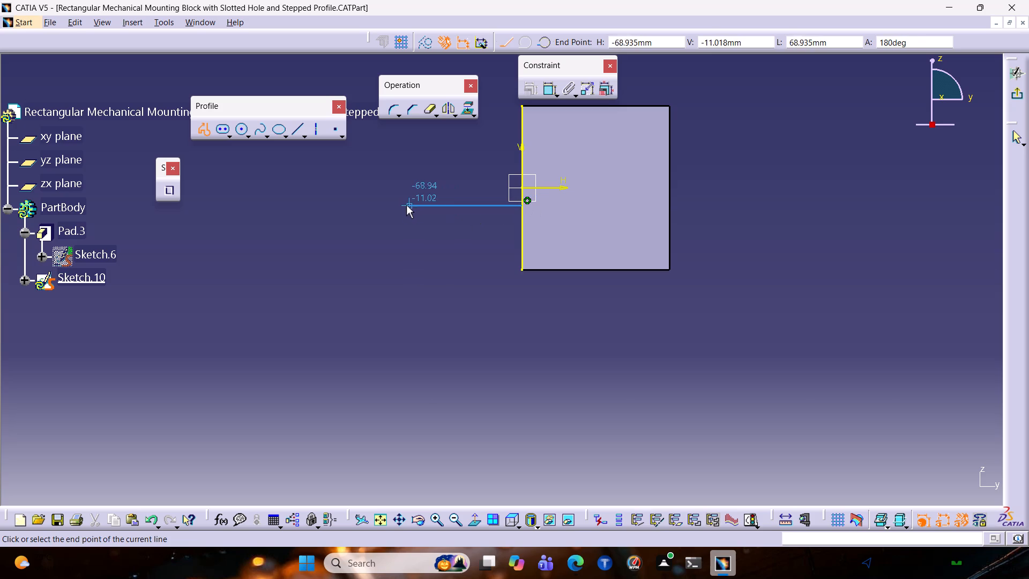
key(Tab)
key(Tab)
key(Tab)
key(Tab)
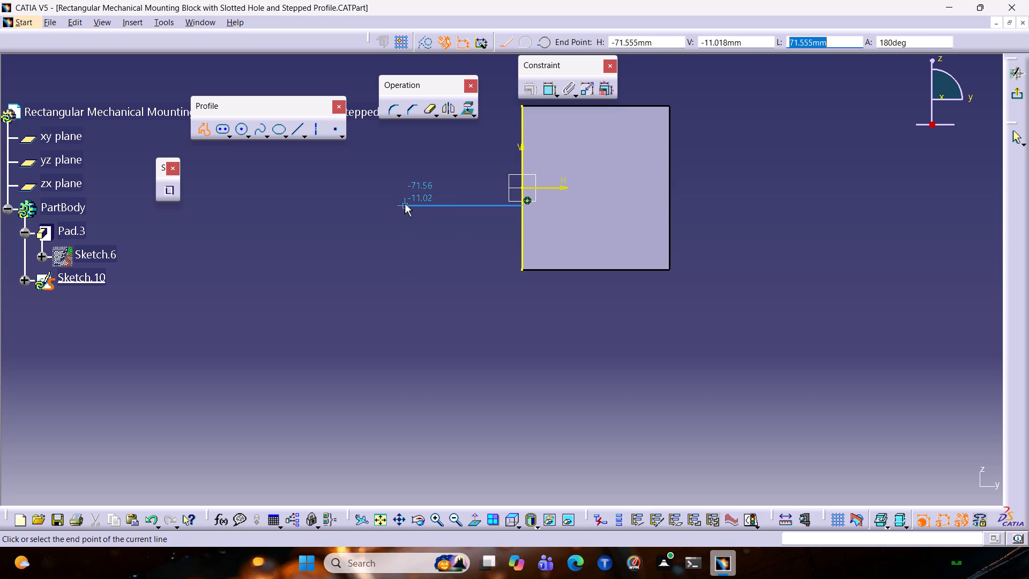
text(40)
key(Return)
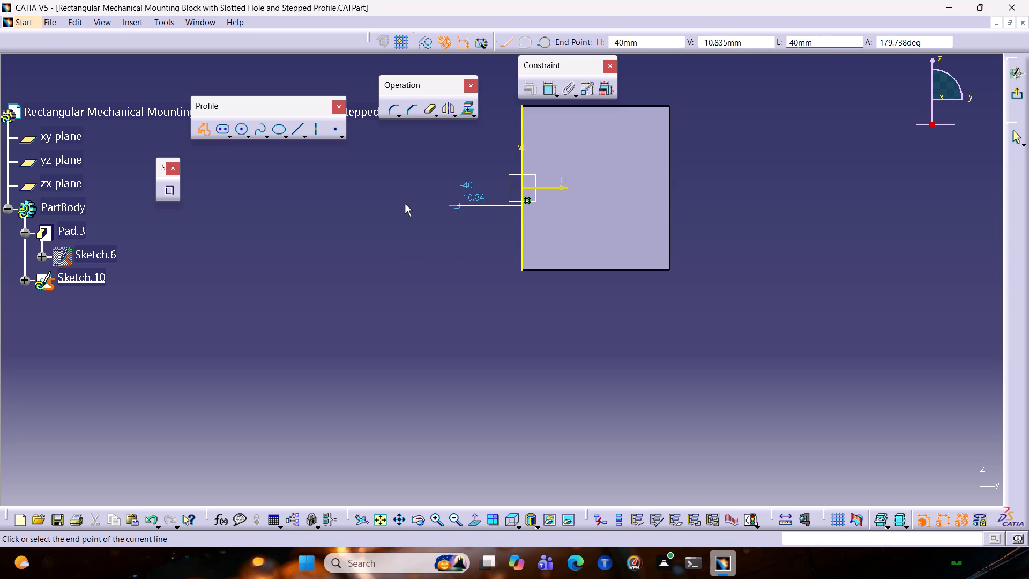
key(Tab)
key(Tab)
key(Tab)
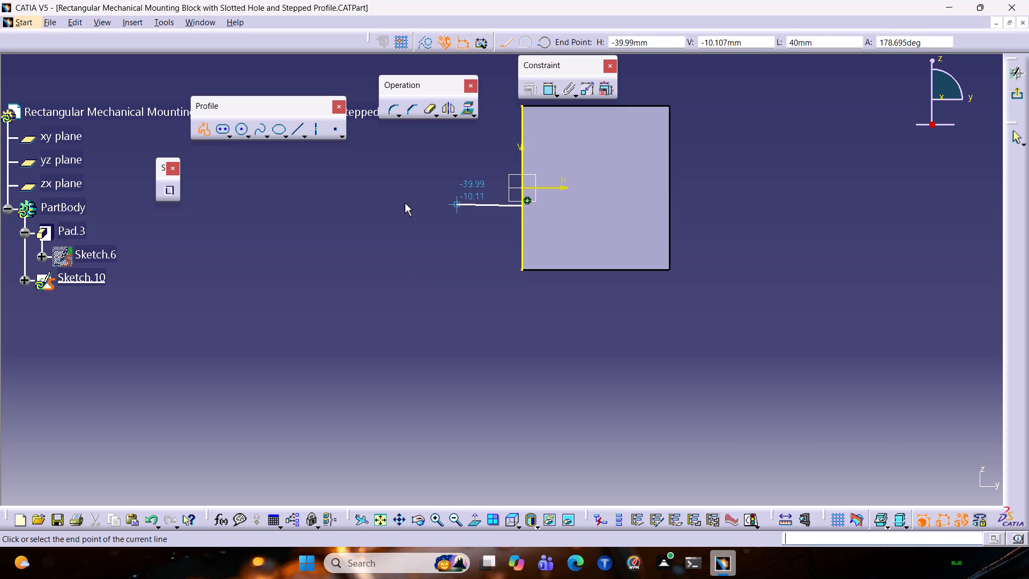
key(Tab)
key(Tab)
key(Tab)
key(Tab)
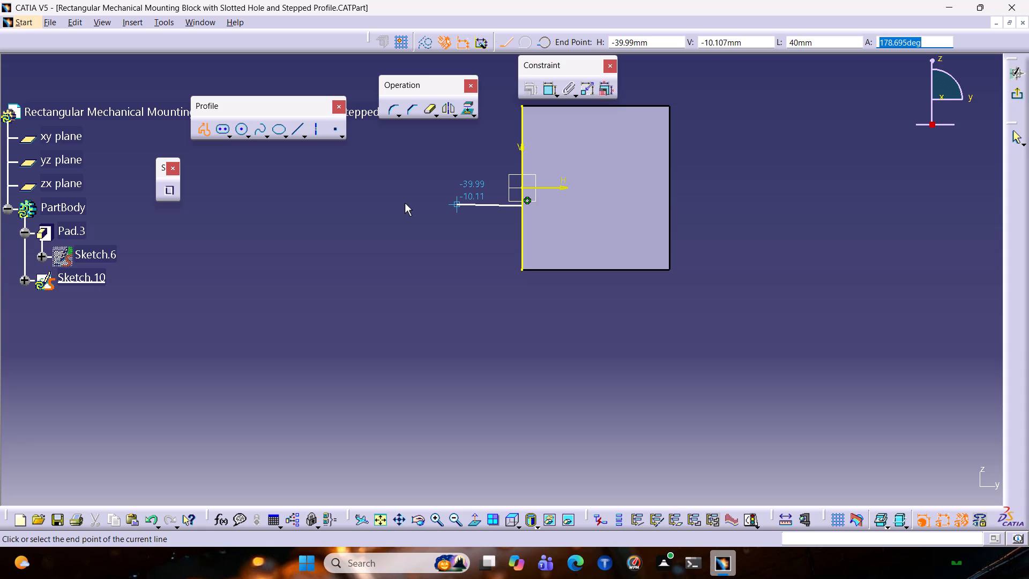
key(Tab)
key(Tab)
key(Tab)
key(Tab)
key(Tab)
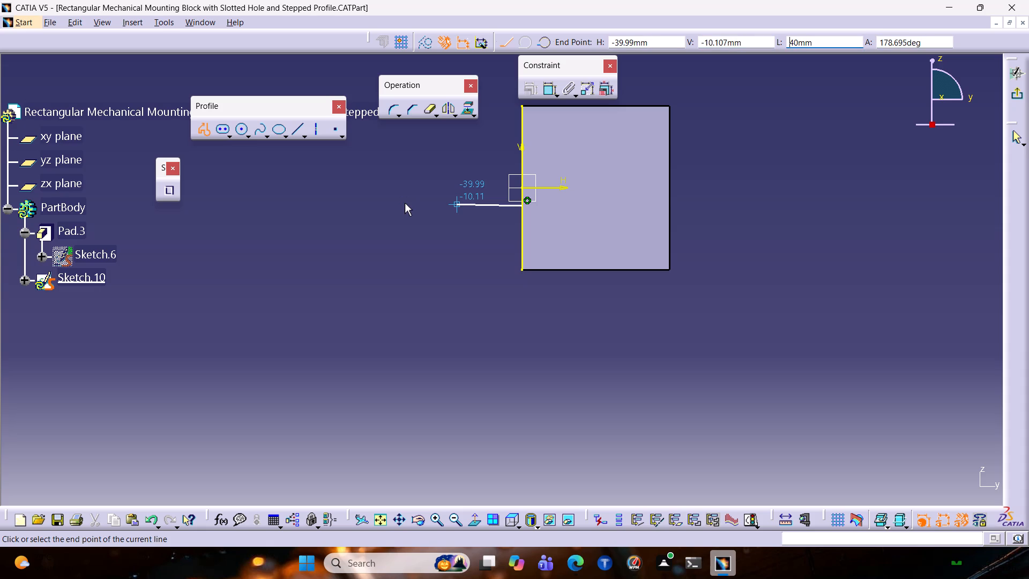
key(Right)
key(BackSpace)
key(7)
key(Return)
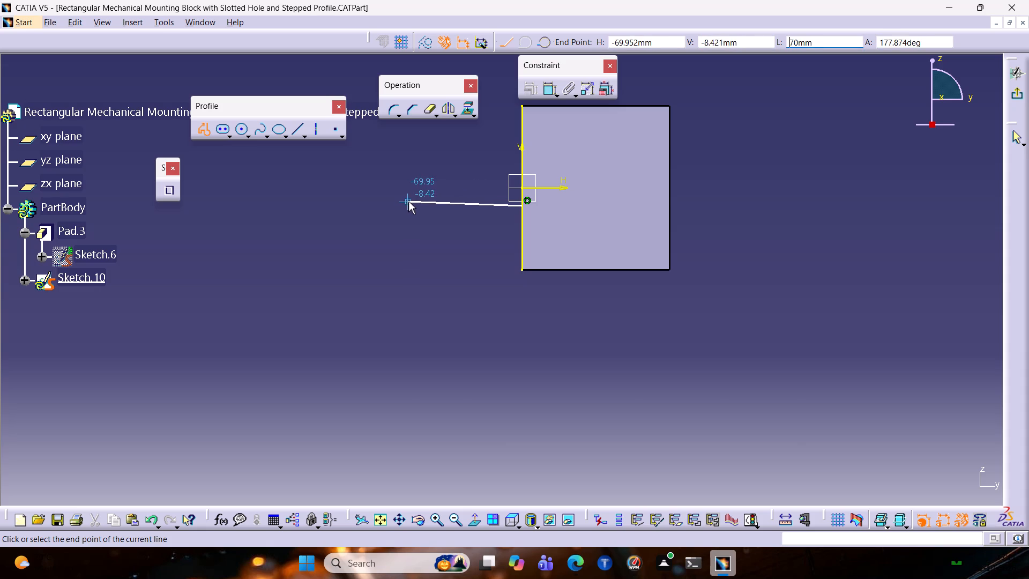
click(407, 206)
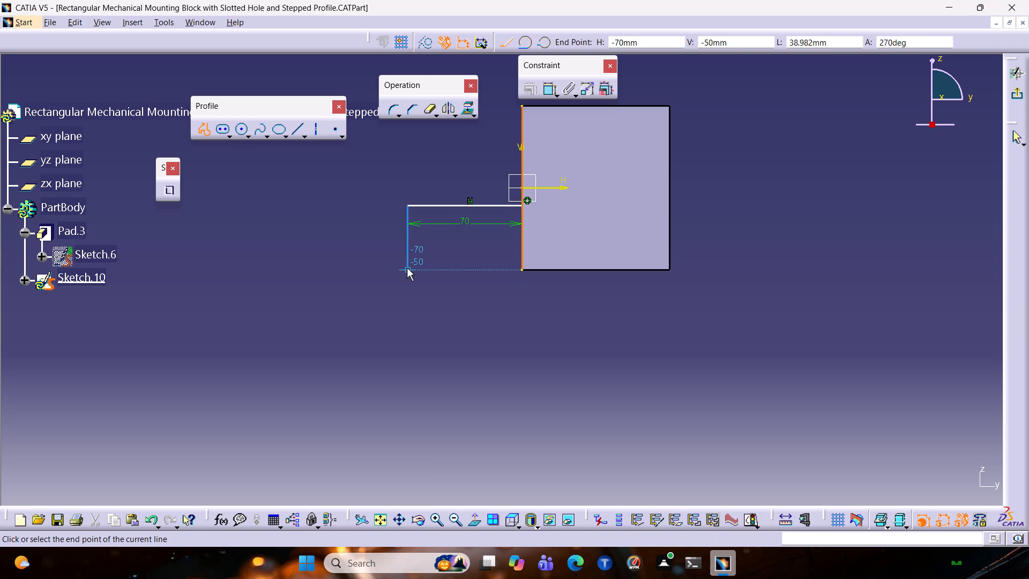
Continue the profile with a vertical 40 mm line downward from the outer end of the 70 mm line.
key(Tab)
key(Tab)
key(Tab)
key(Tab)
text(40)
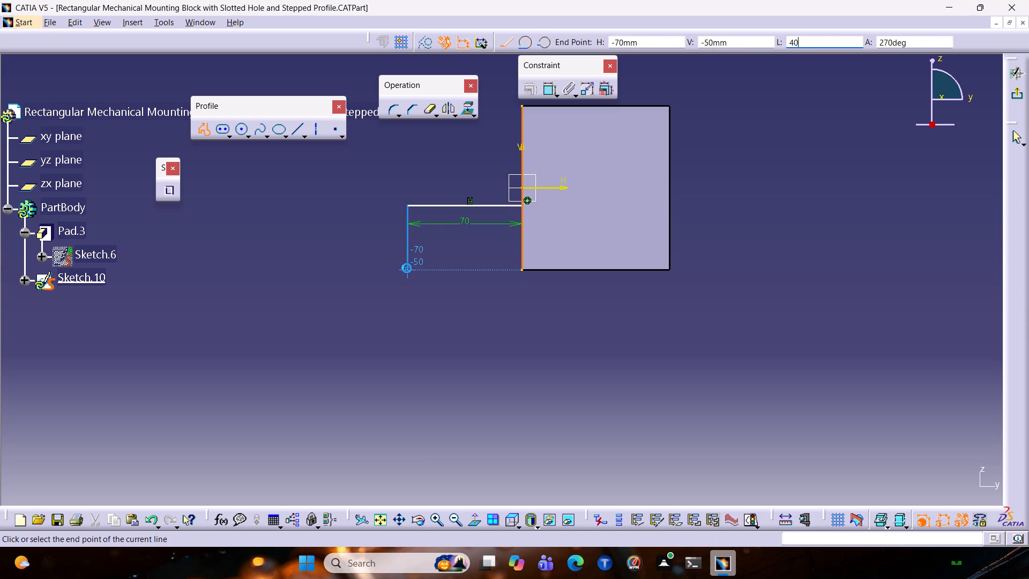
key(Return)
click(406, 267)
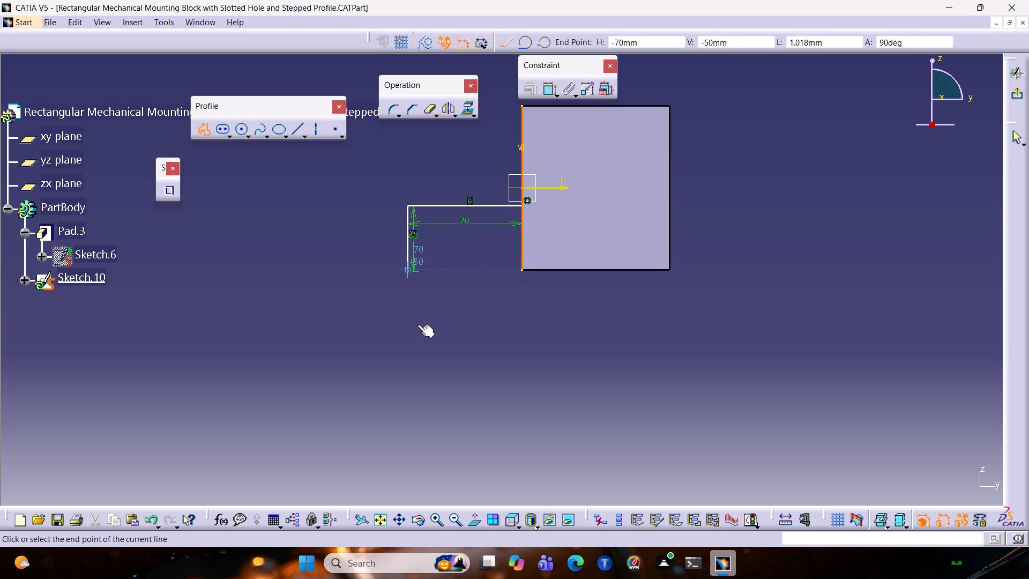
key(Escape)
key(Escape)
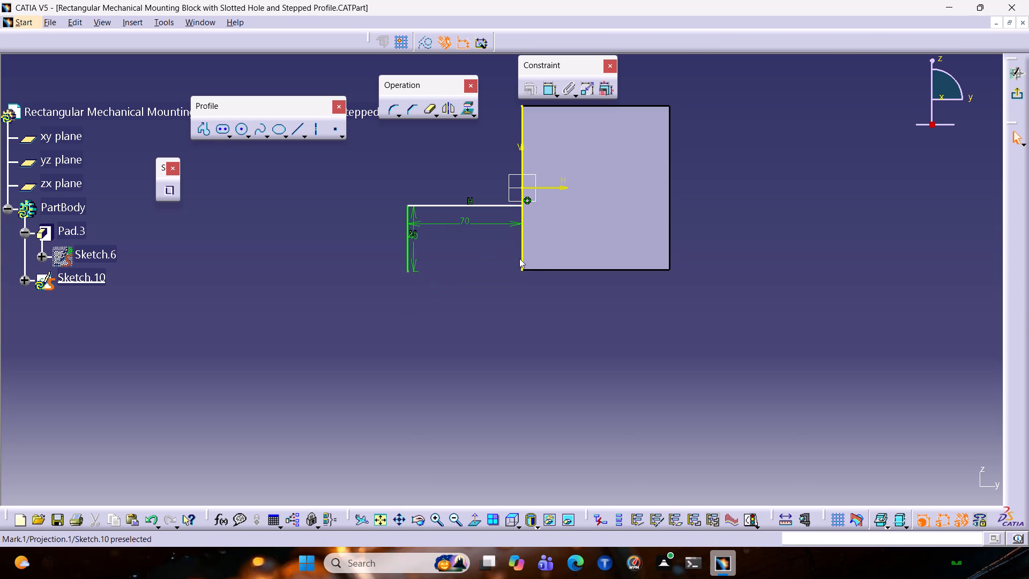
Nudge the two lines slightly upward and draw a horizontal bottom line from the block's lower corner to the vertical line.
drag(475, 206, 474, 200)
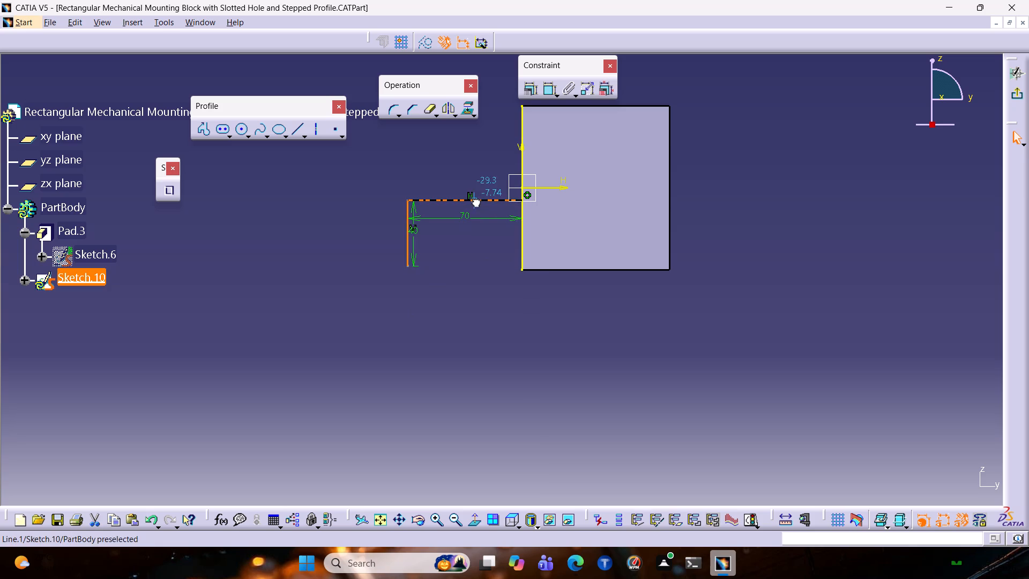
drag(474, 200, 474, 199)
click(198, 130)
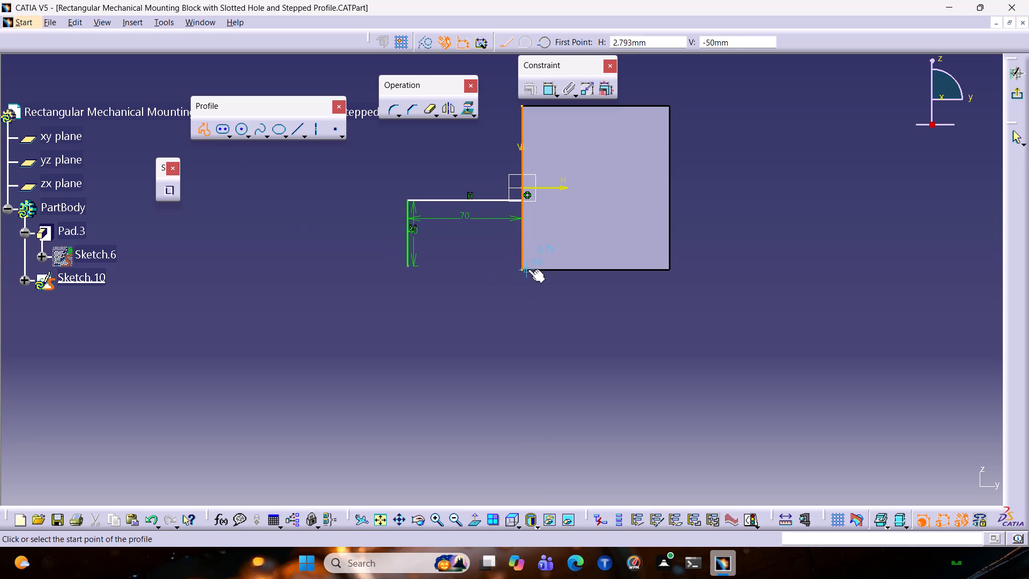
click(523, 269)
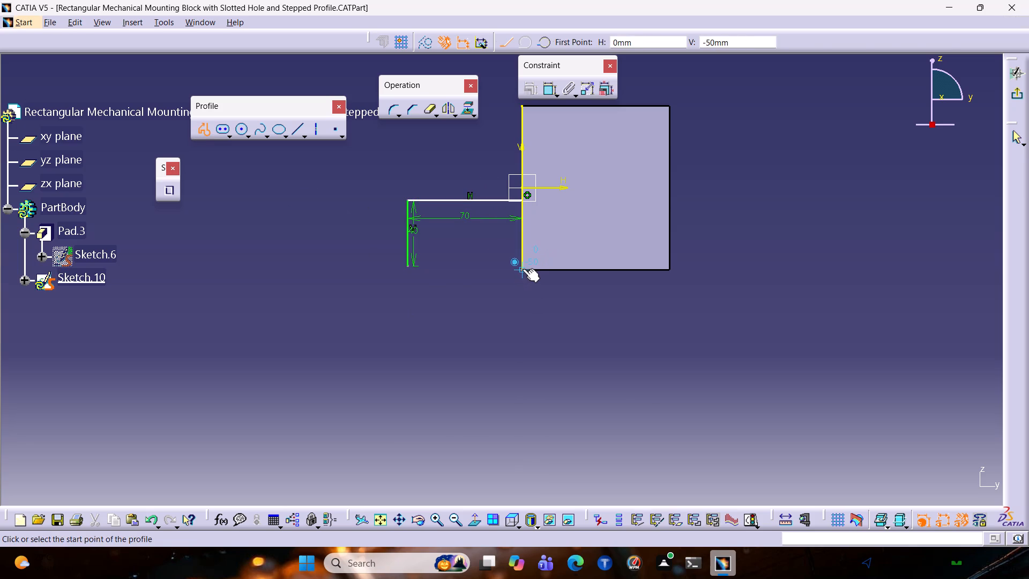
click(408, 270)
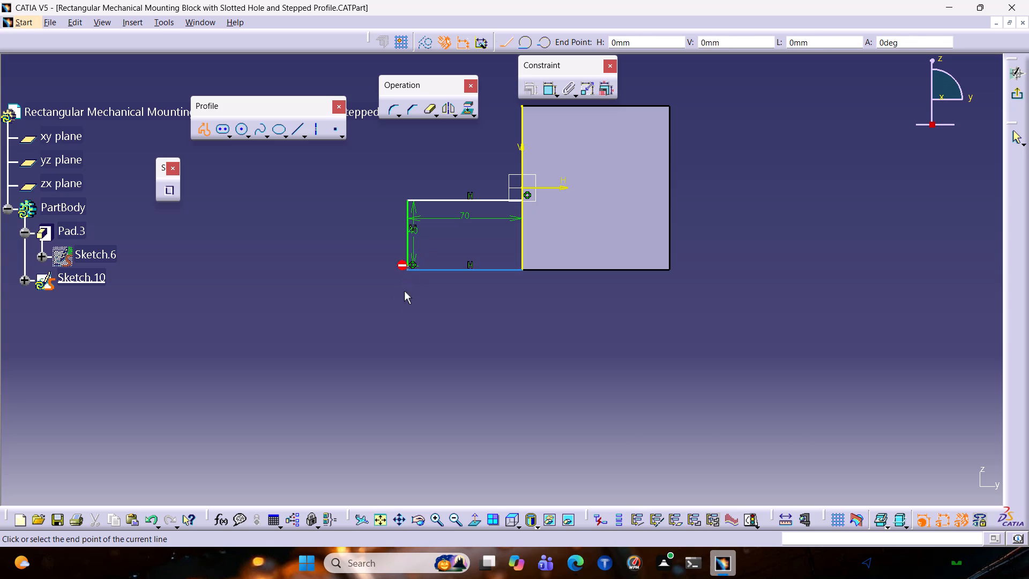
key(Escape)
key(Escape)
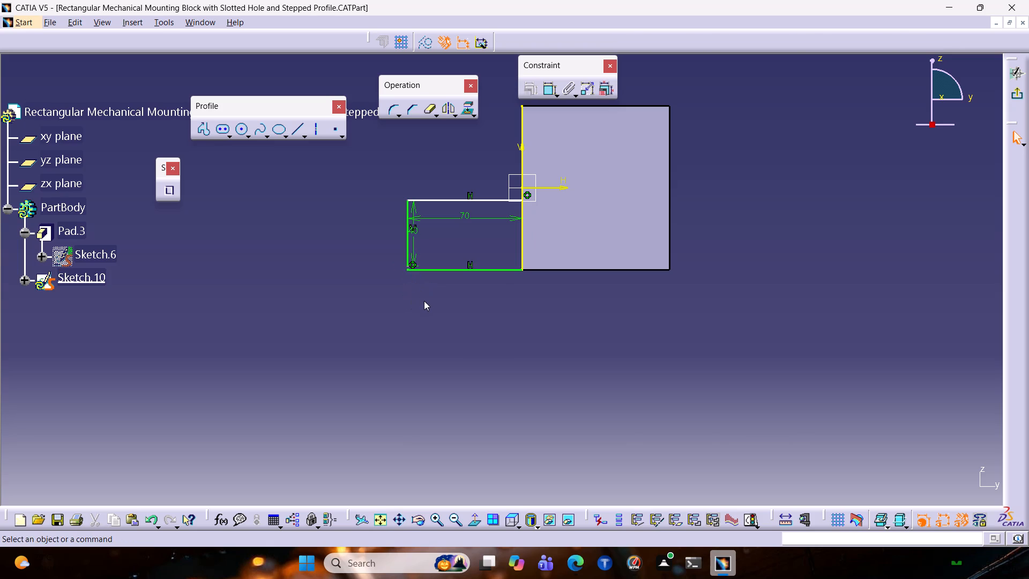
Make the lower endpoint of the 40 mm line coincident with the profile's outer bottom corner and exit the sketch.
ctrl+middle_drag(424, 301, 465, 270)
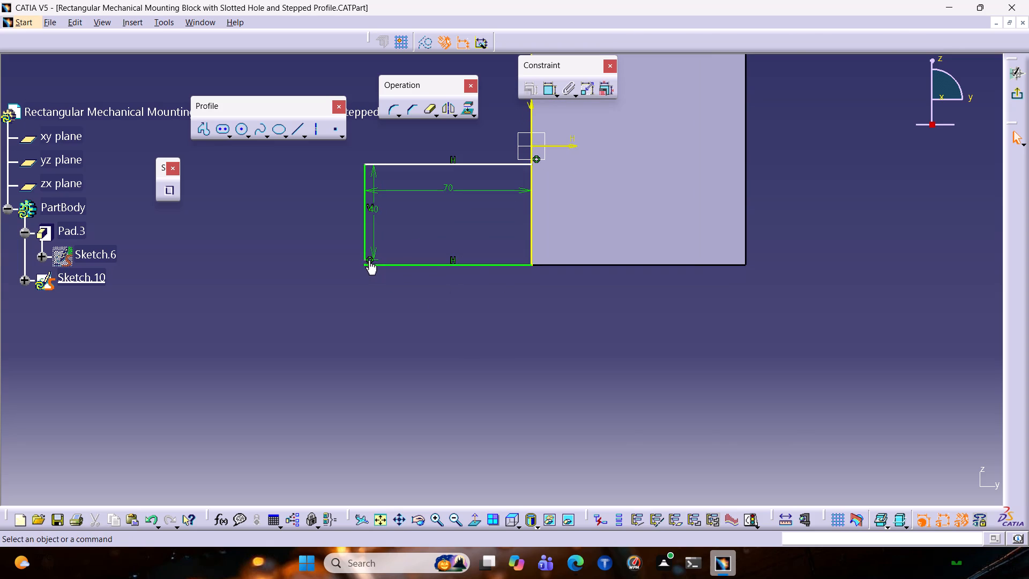
click(365, 260)
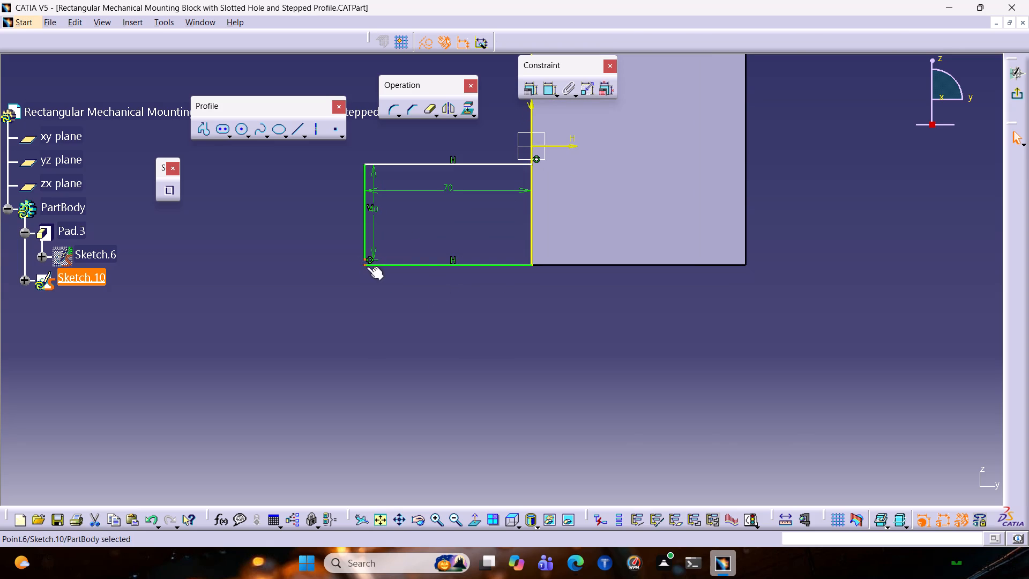
ctrl+click(368, 265)
click(369, 281)
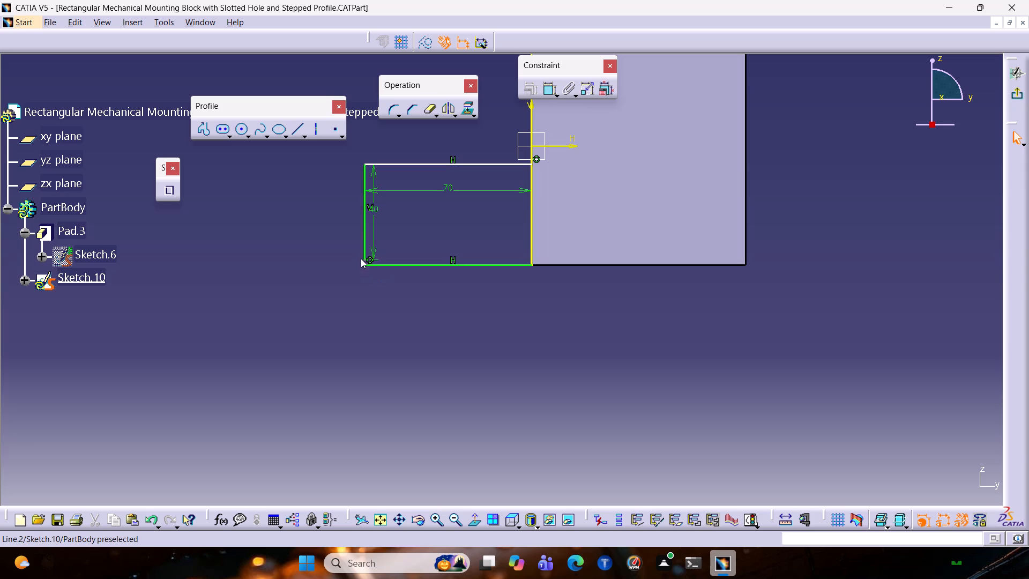
click(366, 258)
ctrl+click(363, 268)
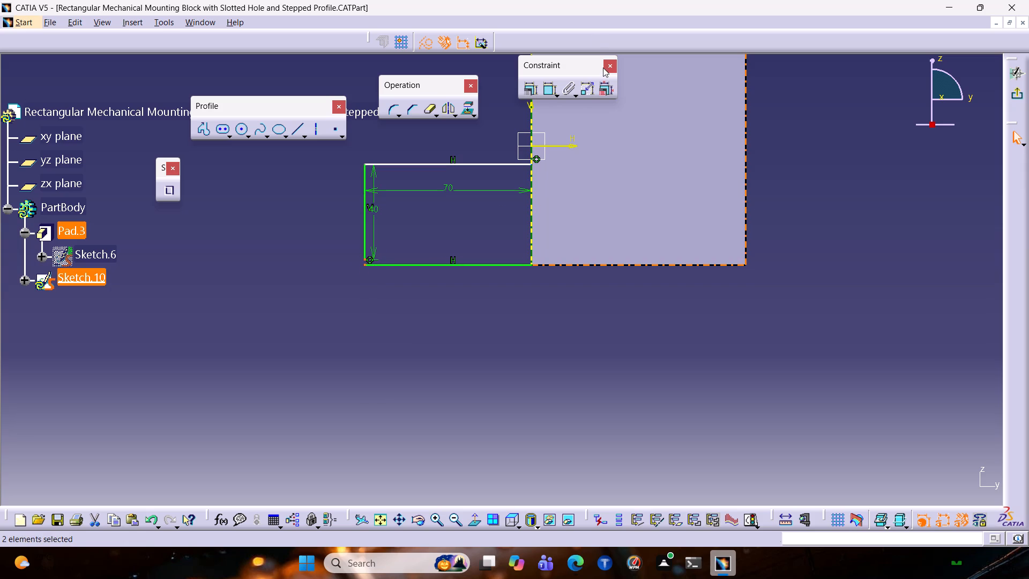
click(531, 90)
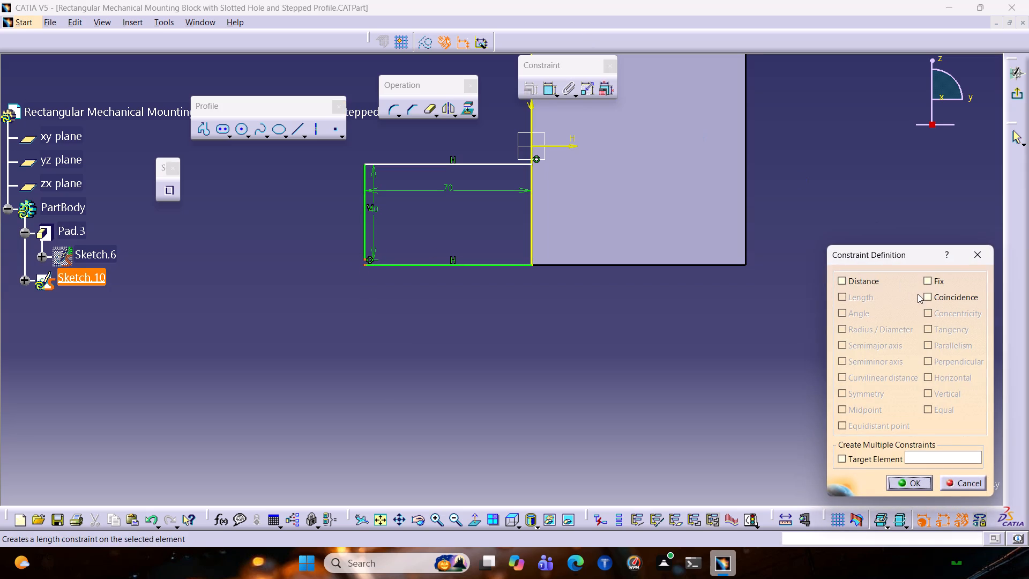
click(922, 294)
click(915, 487)
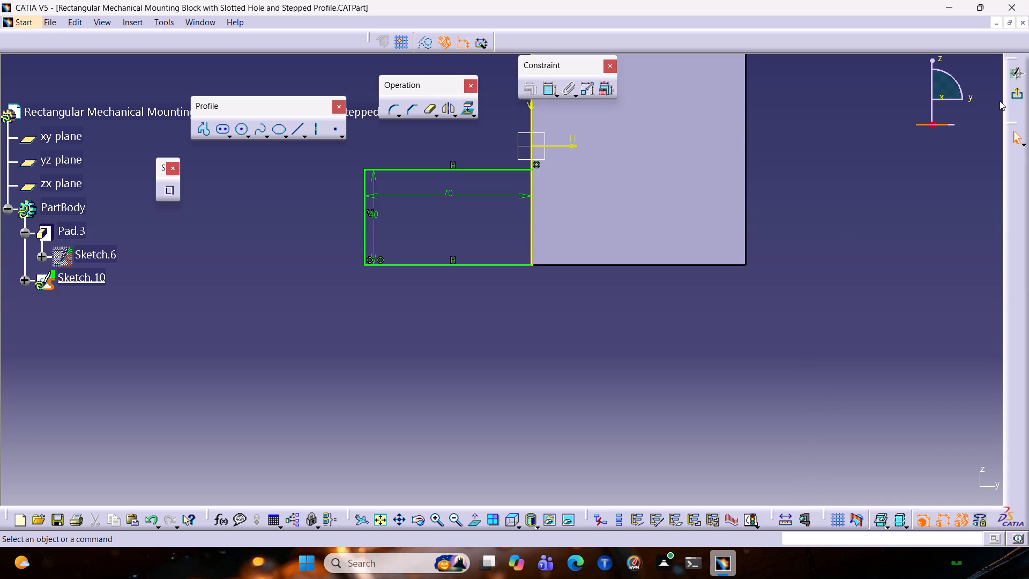
click(1017, 96)
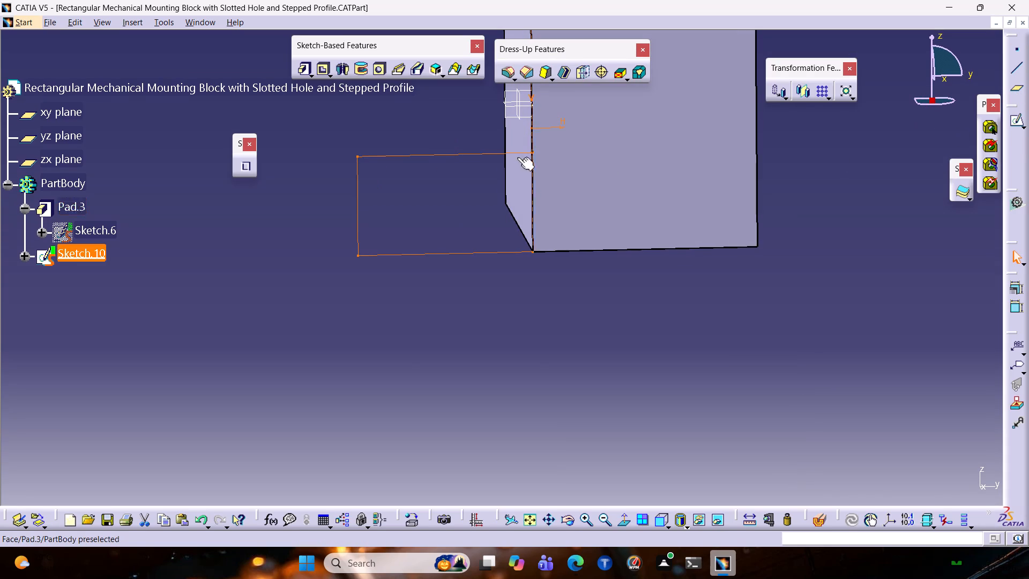
Reopen Sketch.10, Quick Trim the projected edge's portion above the 70 by 40 mm profile, and exit the sketch.
double_click(532, 191)
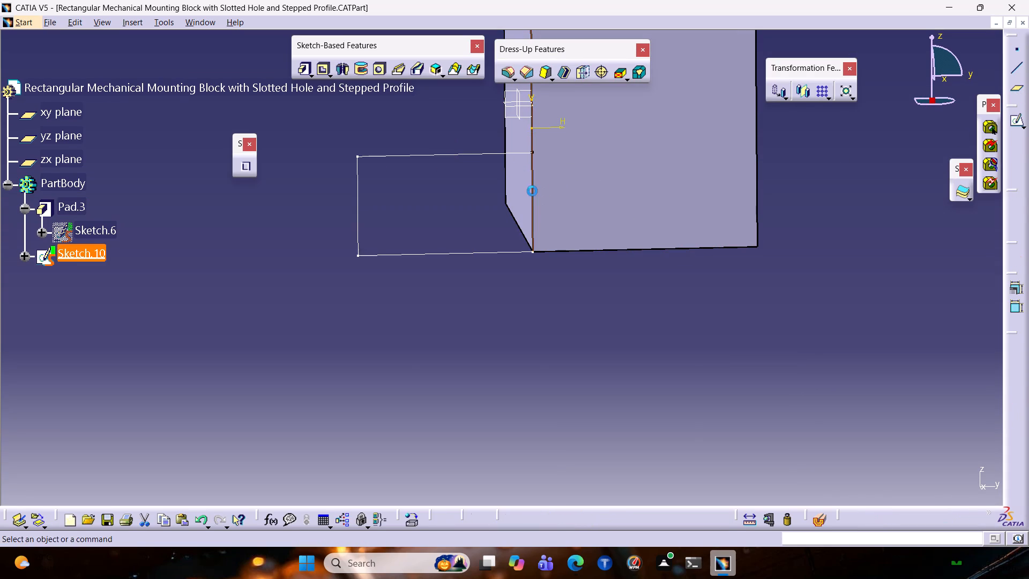
middle_drag(517, 137, 514, 257)
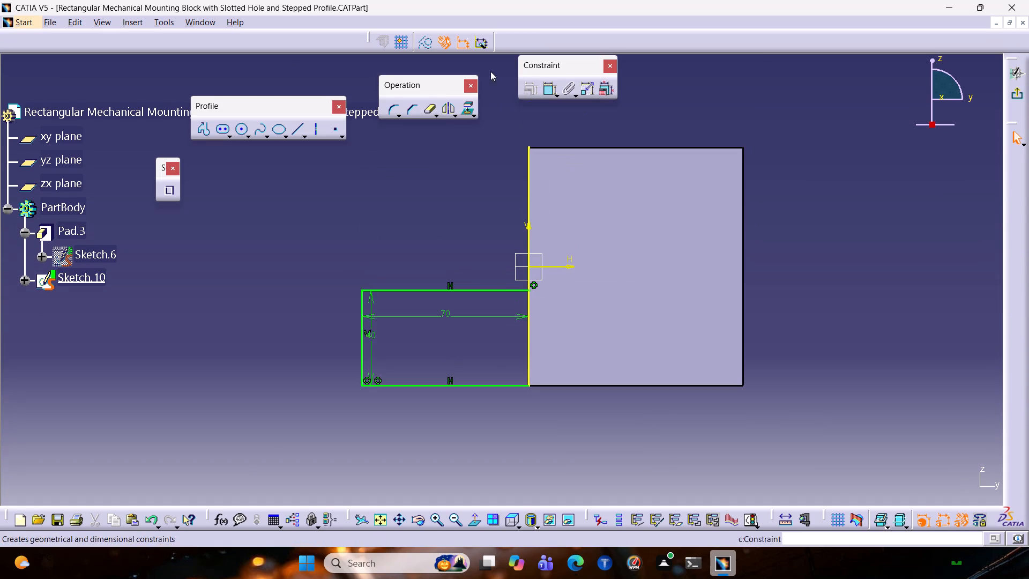
double_click(430, 109)
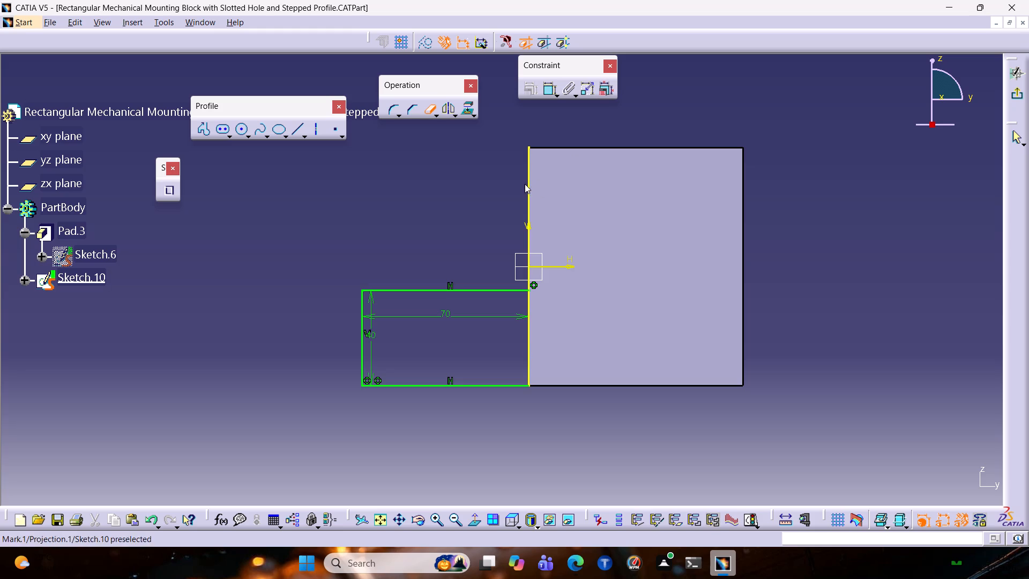
click(531, 187)
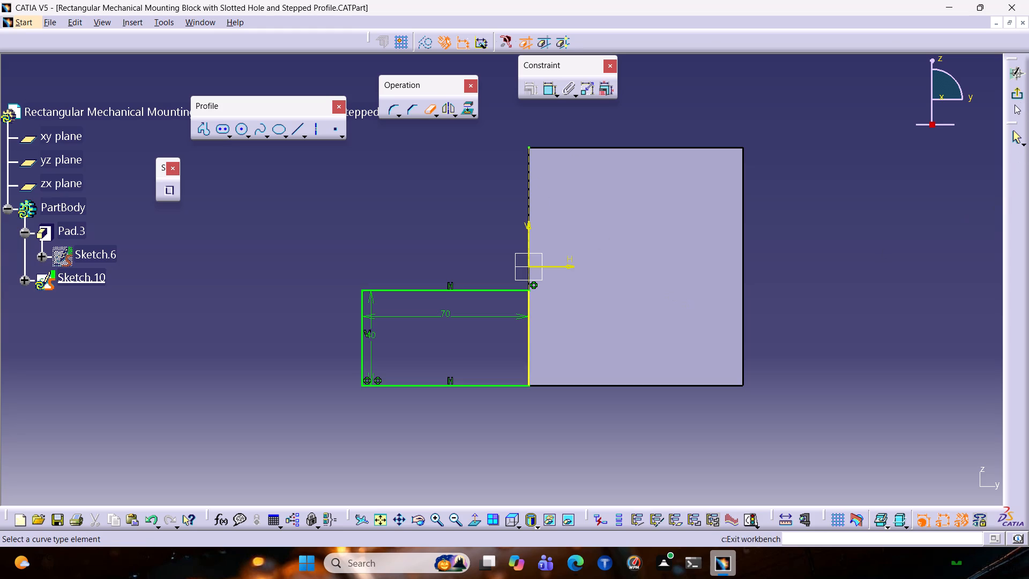
click(1013, 103)
click(1018, 94)
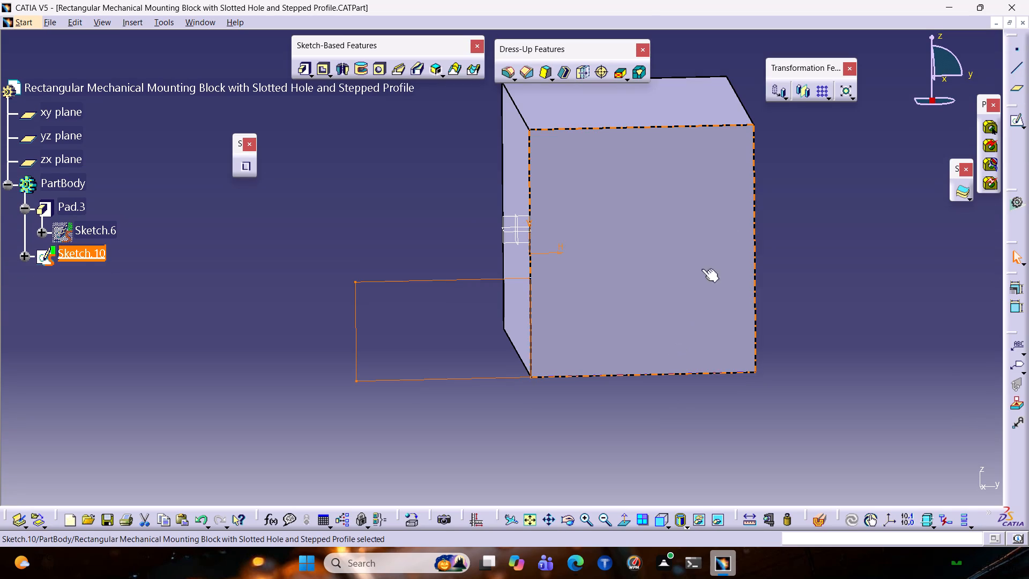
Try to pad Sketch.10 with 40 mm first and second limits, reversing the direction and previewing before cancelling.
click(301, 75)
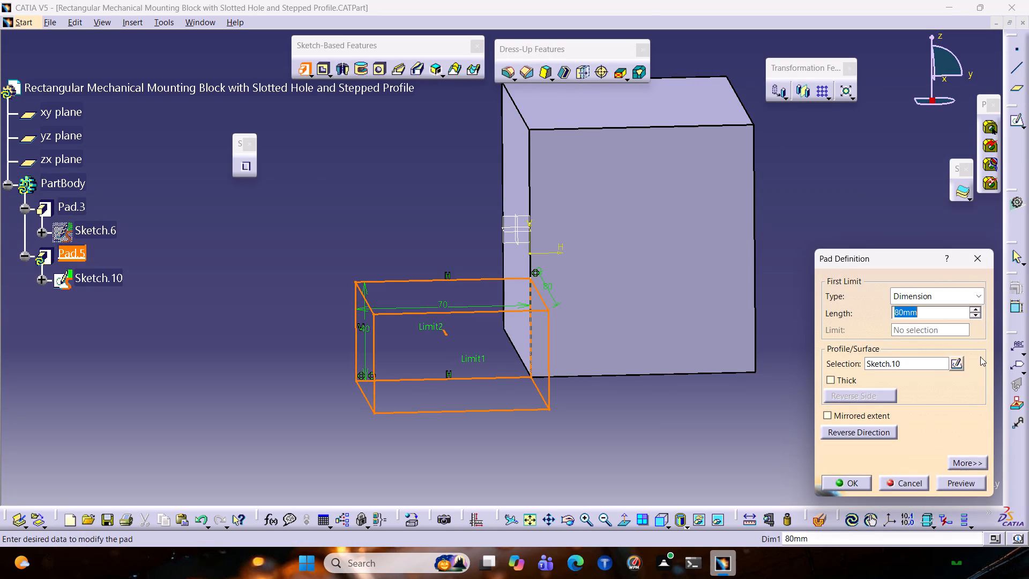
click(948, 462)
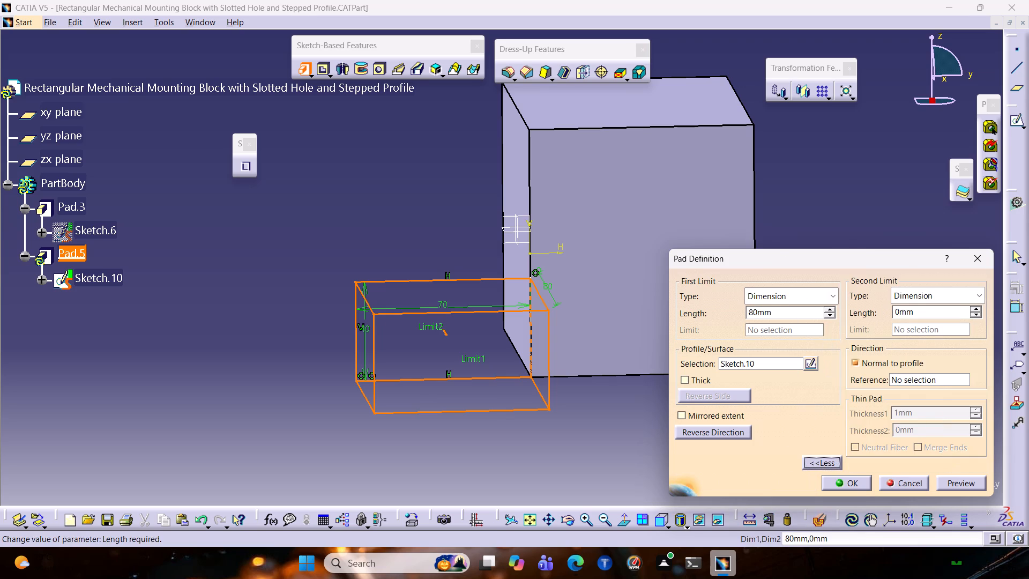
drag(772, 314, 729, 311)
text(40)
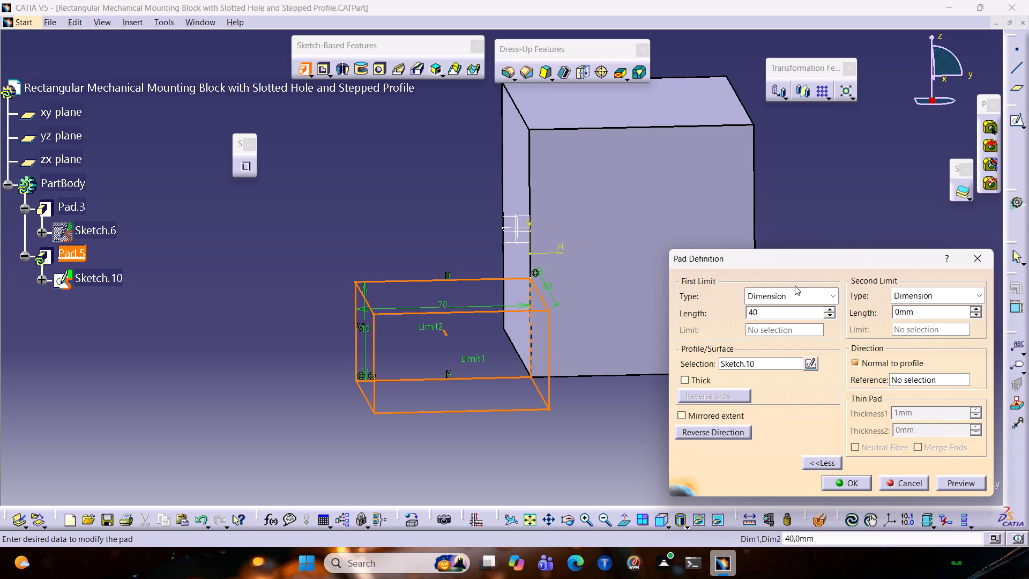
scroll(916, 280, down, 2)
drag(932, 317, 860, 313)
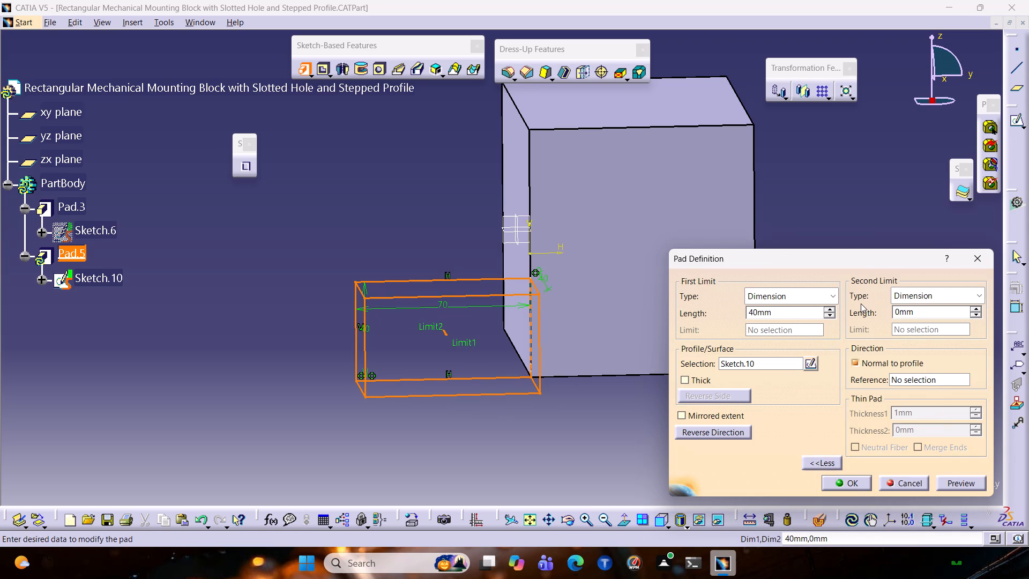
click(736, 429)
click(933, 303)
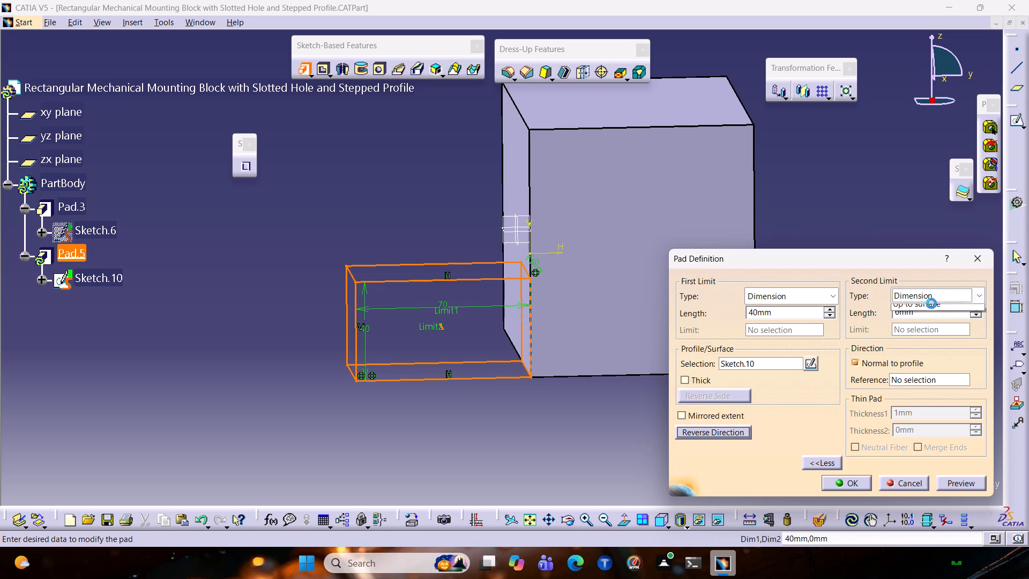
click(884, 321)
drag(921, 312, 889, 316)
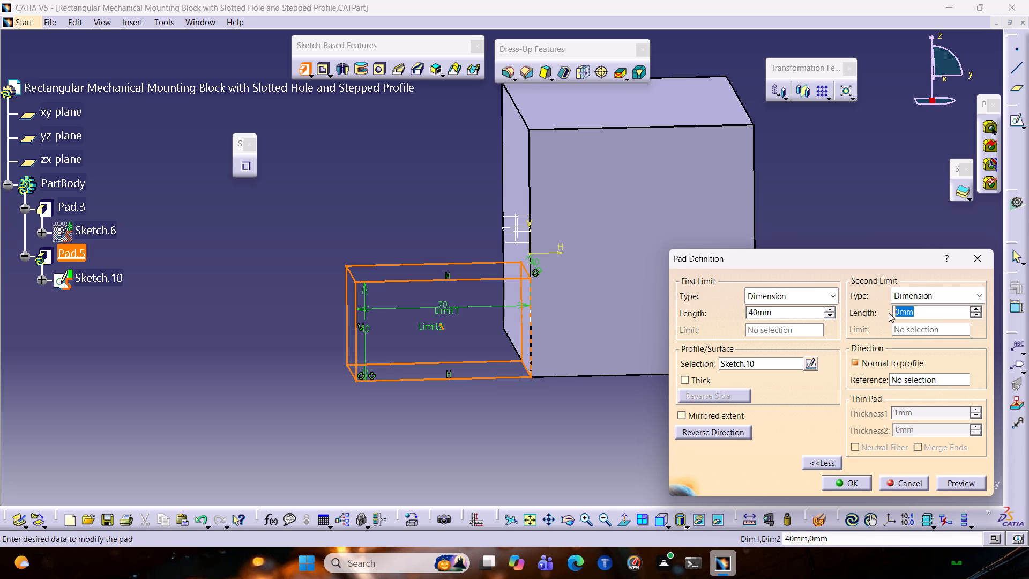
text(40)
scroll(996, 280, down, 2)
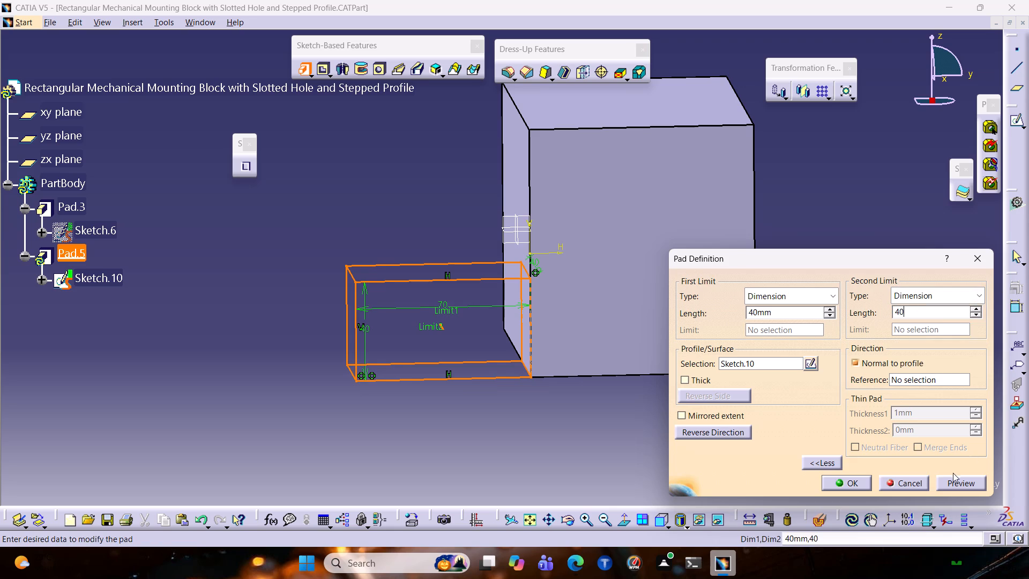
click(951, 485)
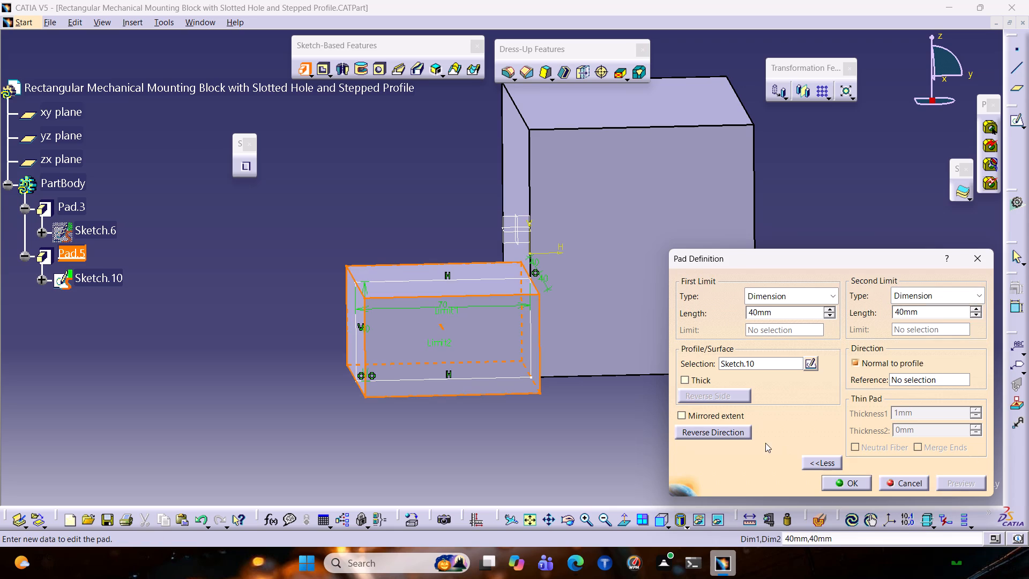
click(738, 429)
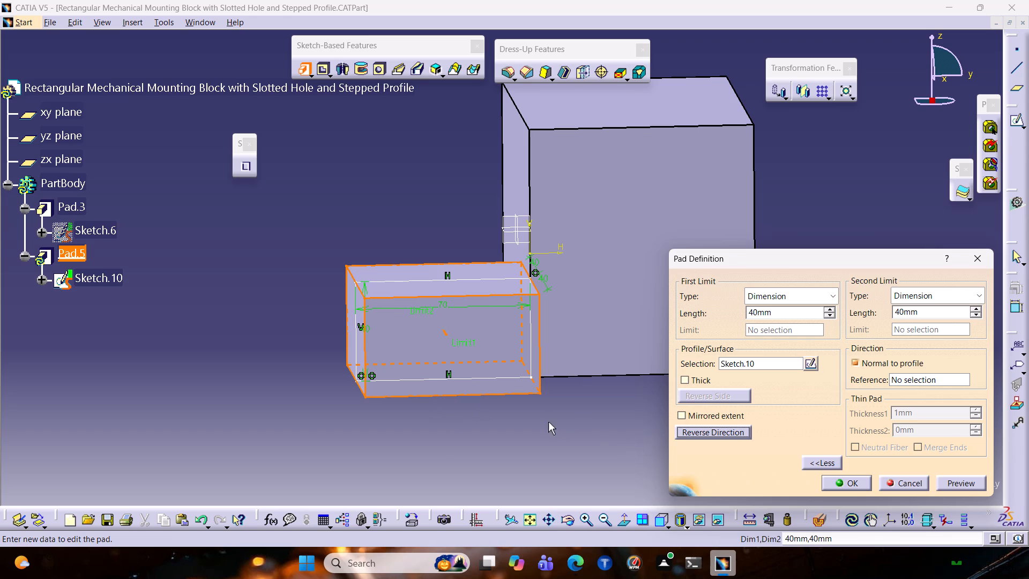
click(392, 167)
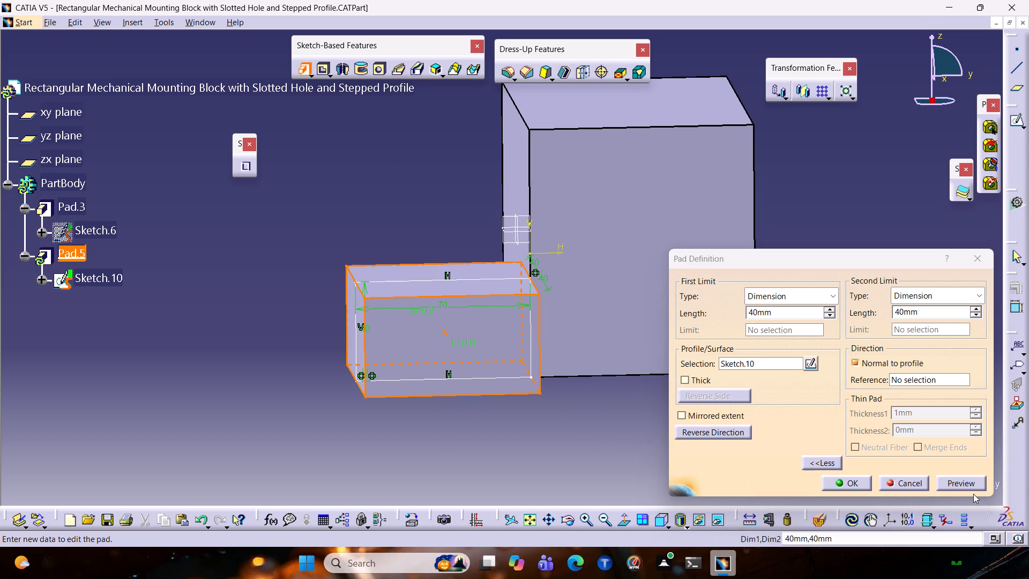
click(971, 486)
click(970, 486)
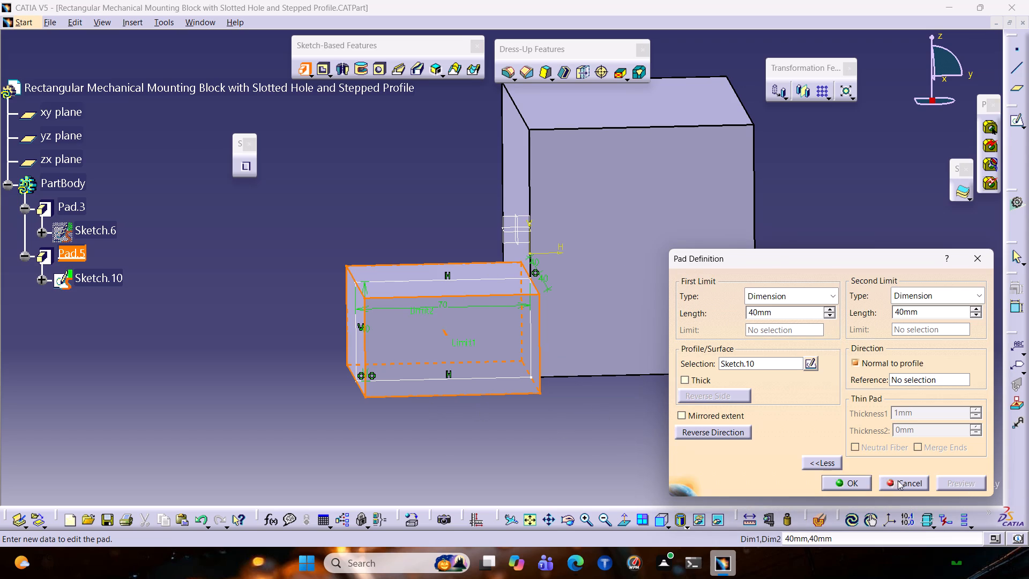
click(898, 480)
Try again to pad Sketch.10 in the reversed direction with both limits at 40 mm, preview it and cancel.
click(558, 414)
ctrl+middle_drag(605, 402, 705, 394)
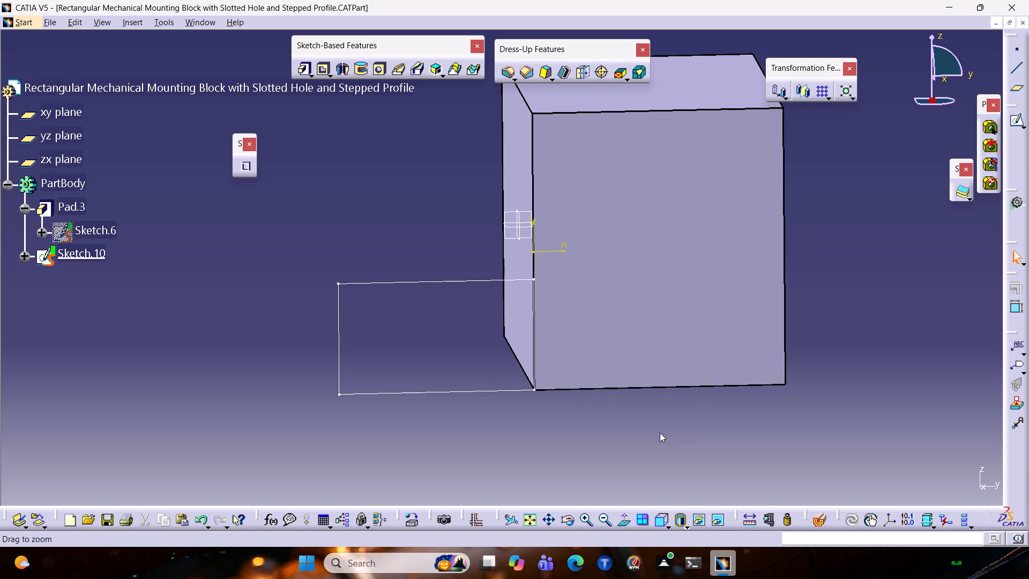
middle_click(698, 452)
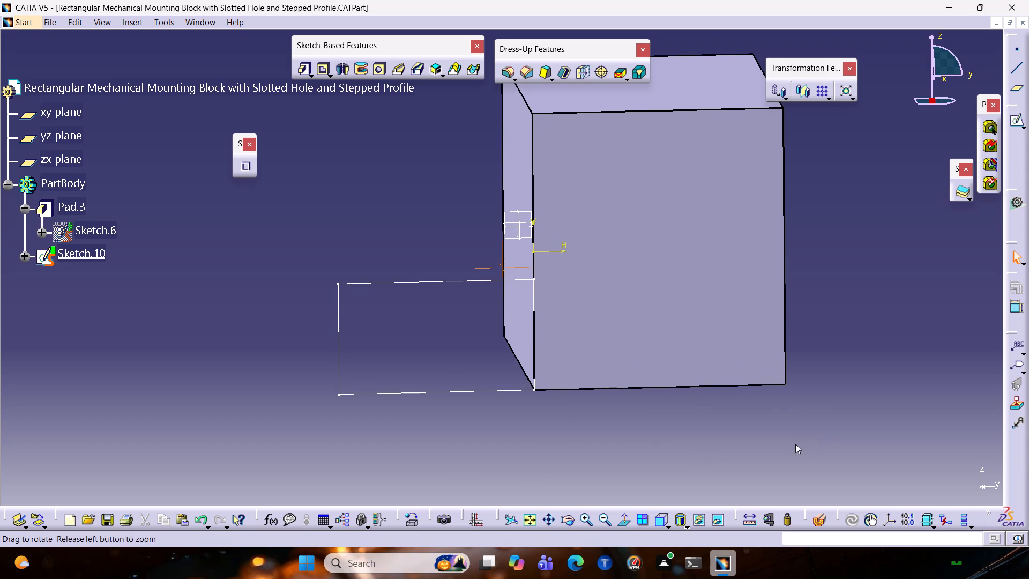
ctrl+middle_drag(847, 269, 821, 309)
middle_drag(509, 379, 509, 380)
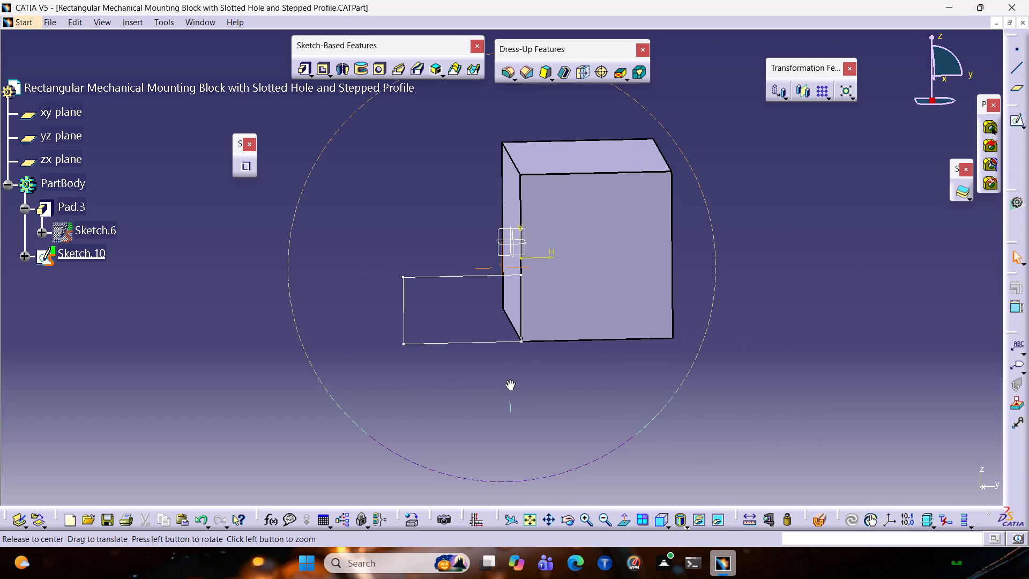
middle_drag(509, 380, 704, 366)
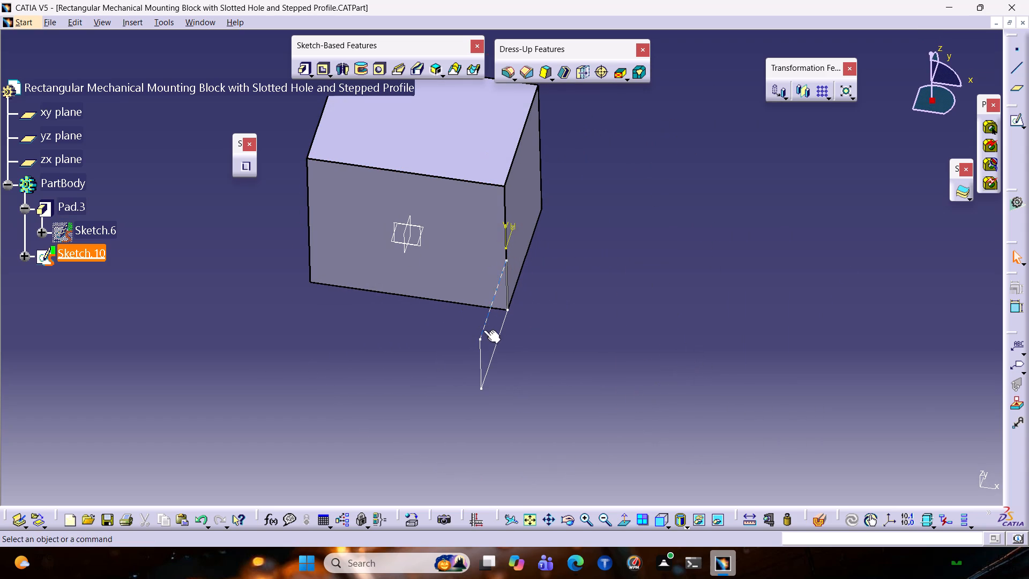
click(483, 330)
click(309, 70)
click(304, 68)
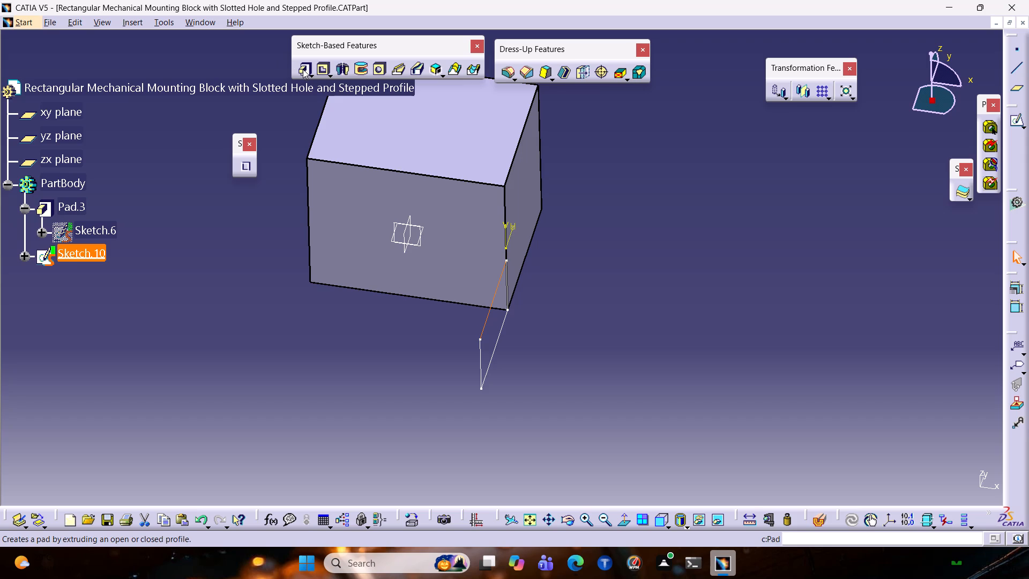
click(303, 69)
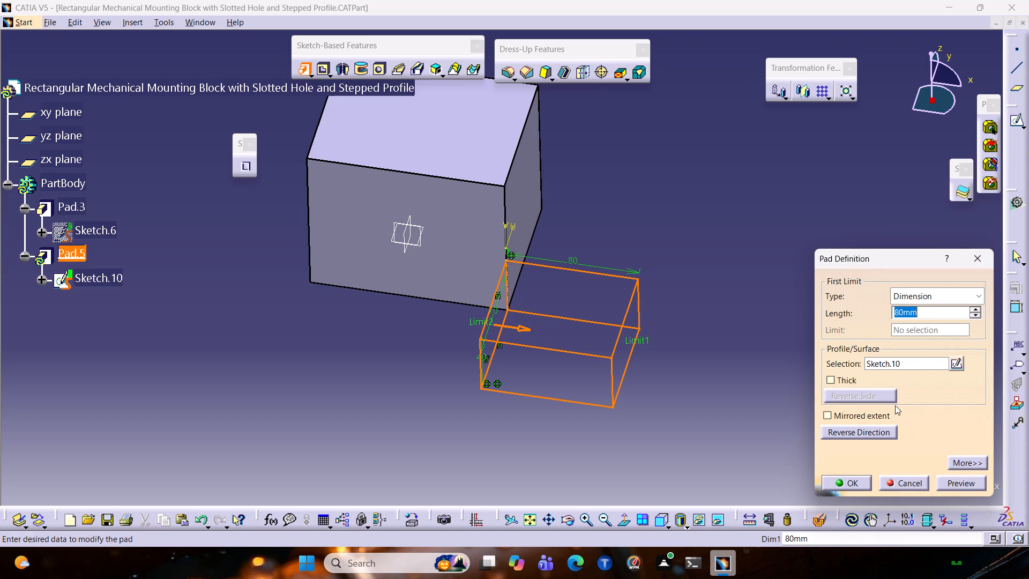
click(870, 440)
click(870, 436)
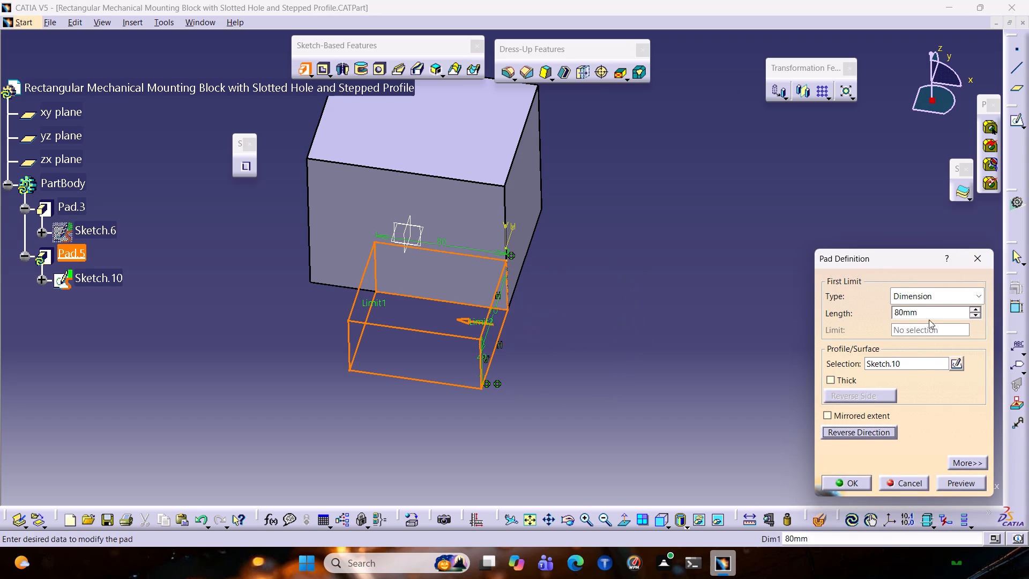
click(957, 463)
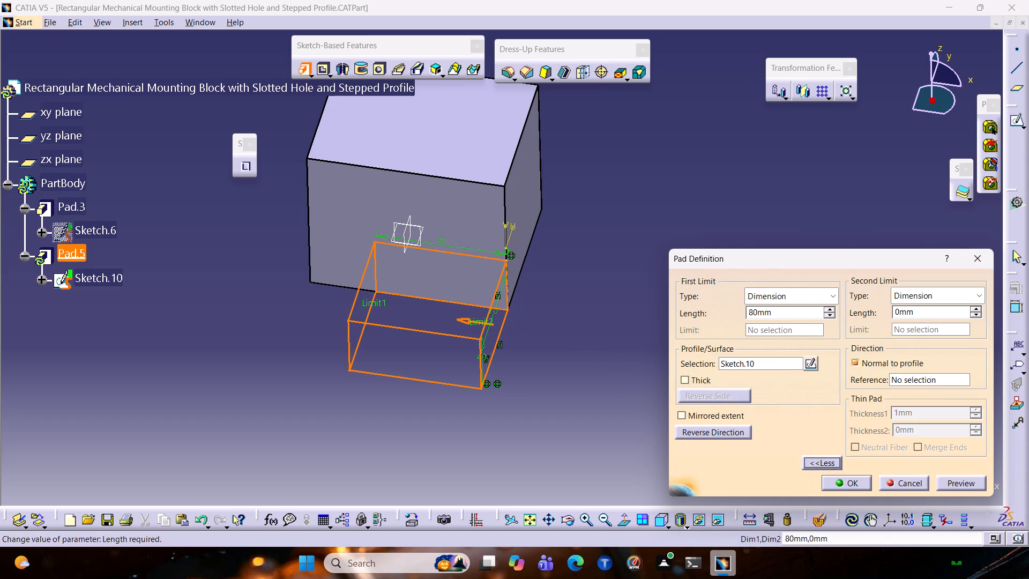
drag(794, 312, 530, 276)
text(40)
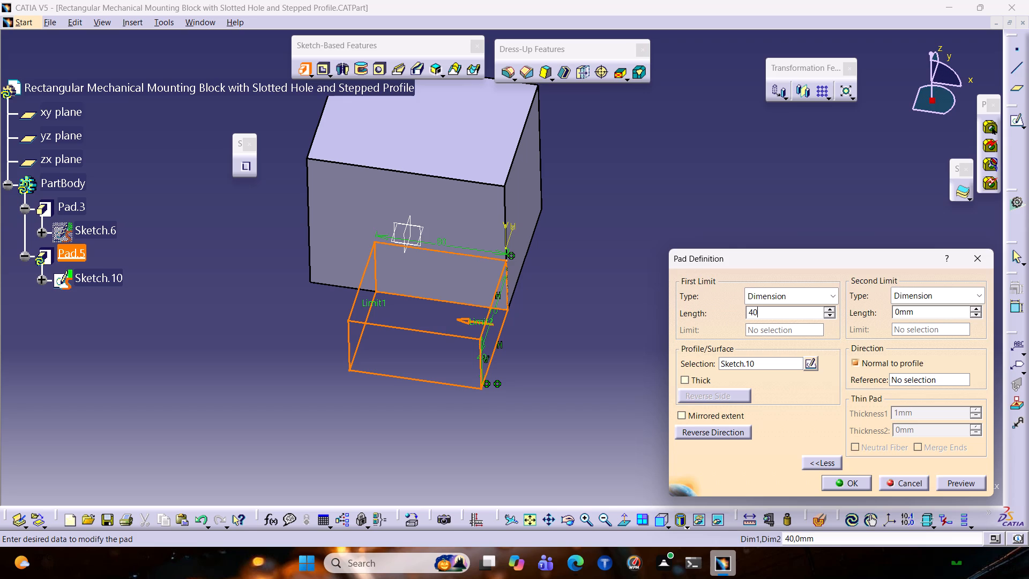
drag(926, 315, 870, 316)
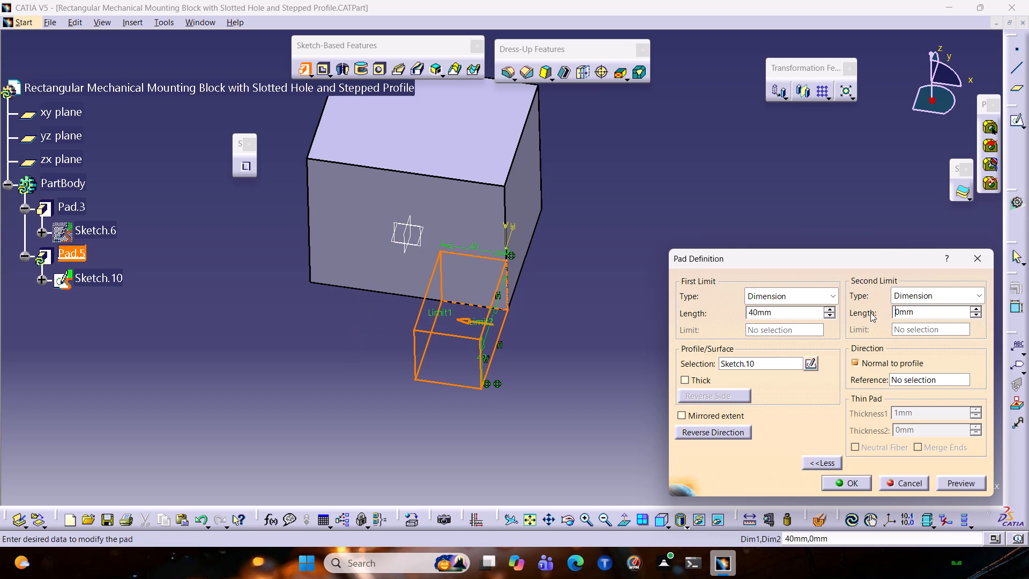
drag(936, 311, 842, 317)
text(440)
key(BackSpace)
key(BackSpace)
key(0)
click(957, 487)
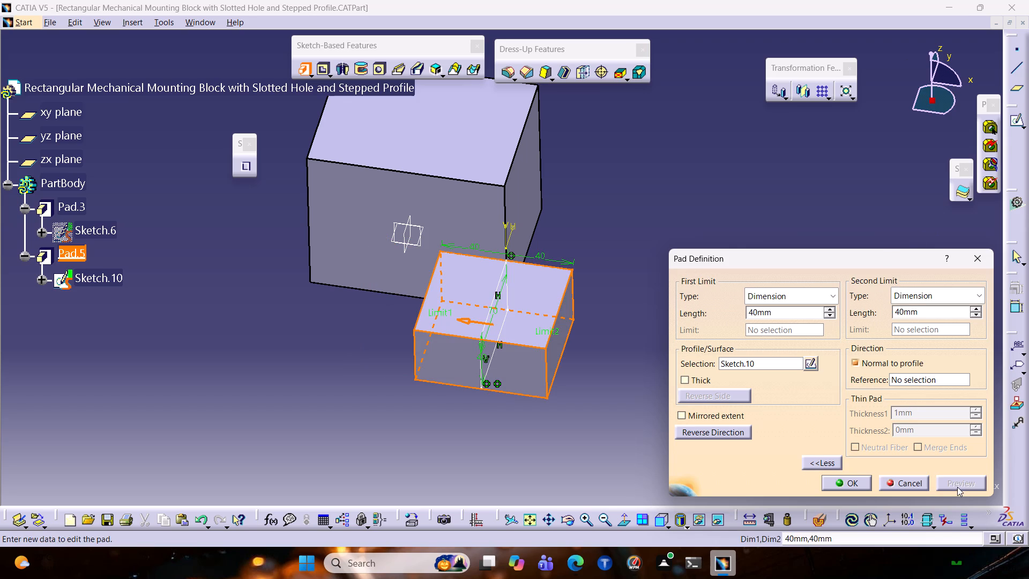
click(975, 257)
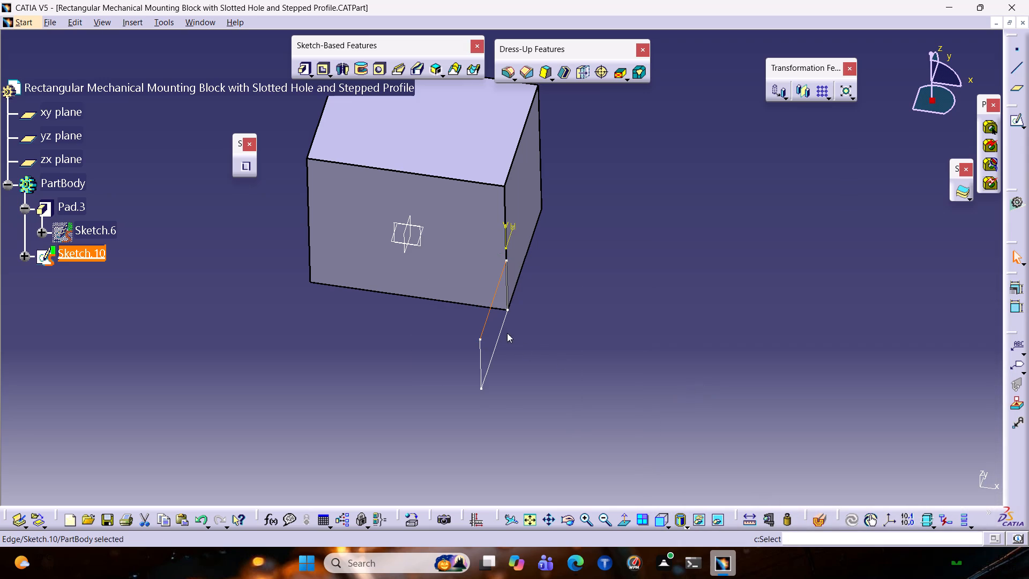
Delete Sketch.10, the 70 by 40 mm step profile, from the PartBody.
click(499, 340)
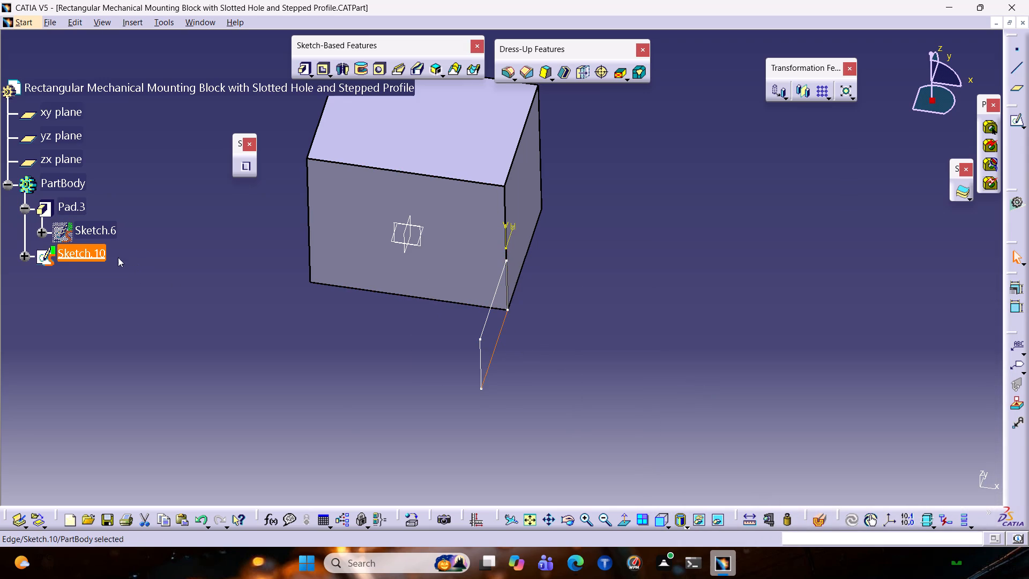
right_click(60, 254)
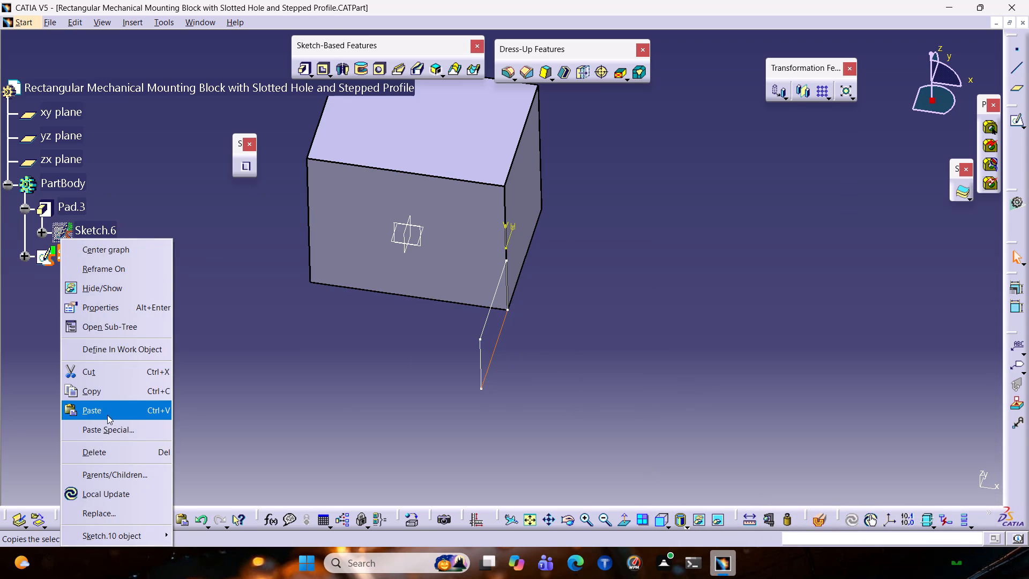
click(106, 449)
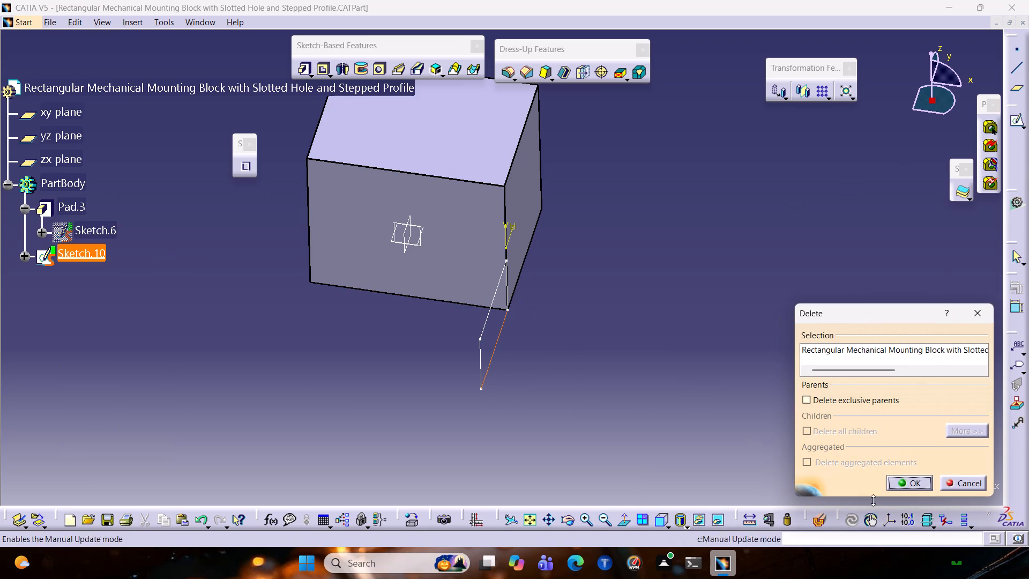
click(904, 477)
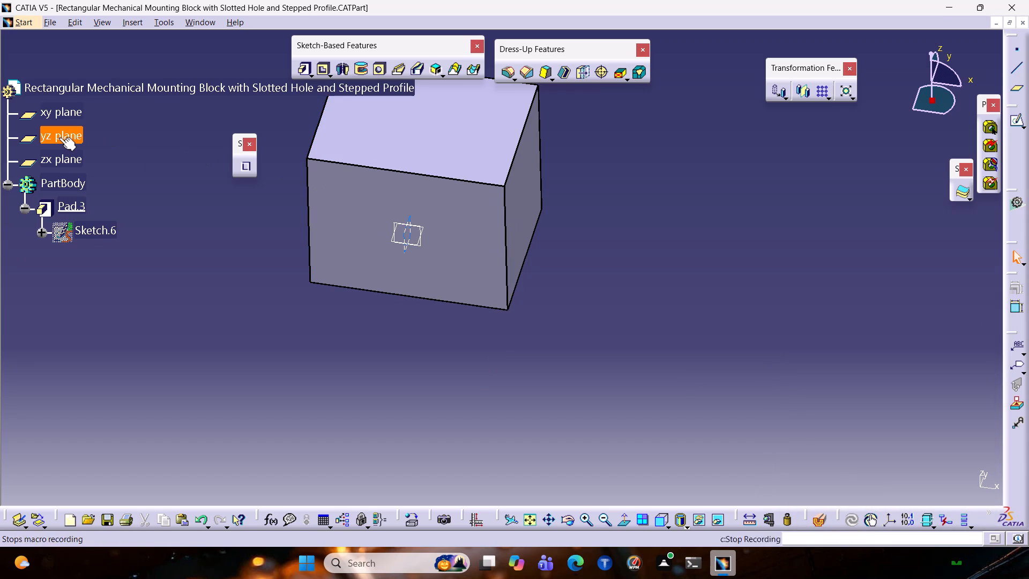
Start a new sketch on the yz plane and project the block's vertical edge along the V axis into it.
click(58, 137)
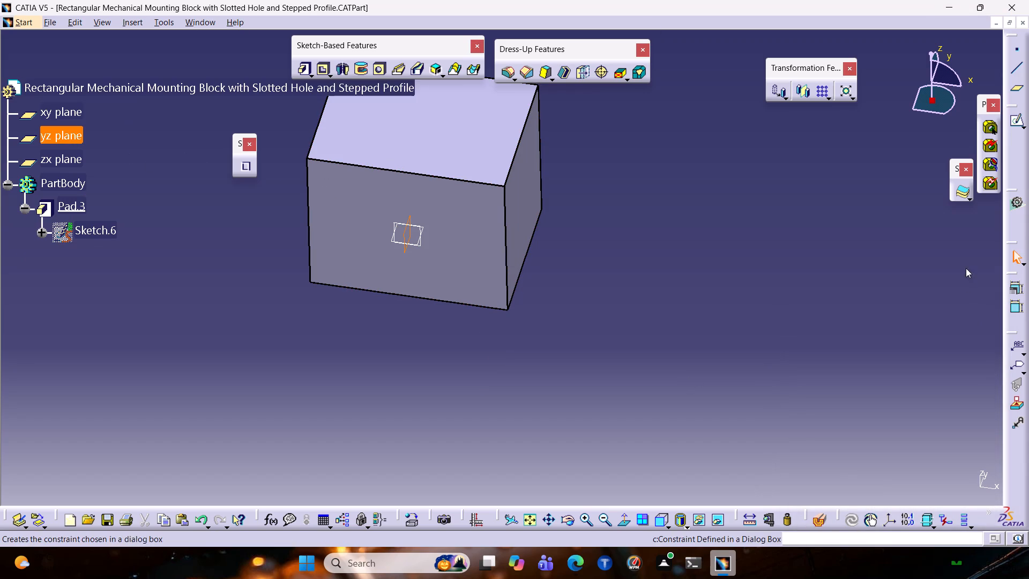
click(1011, 119)
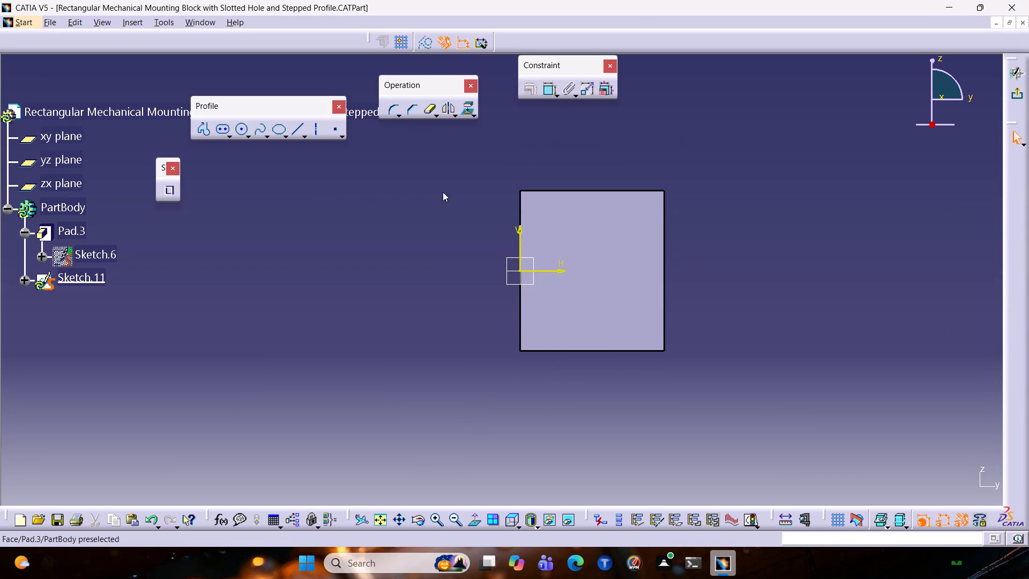
click(520, 207)
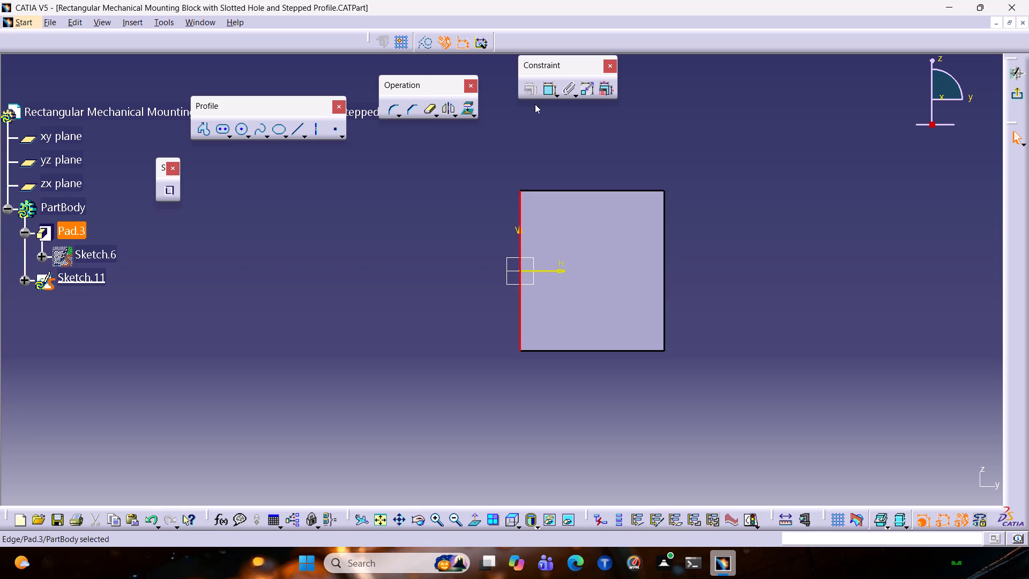
click(465, 113)
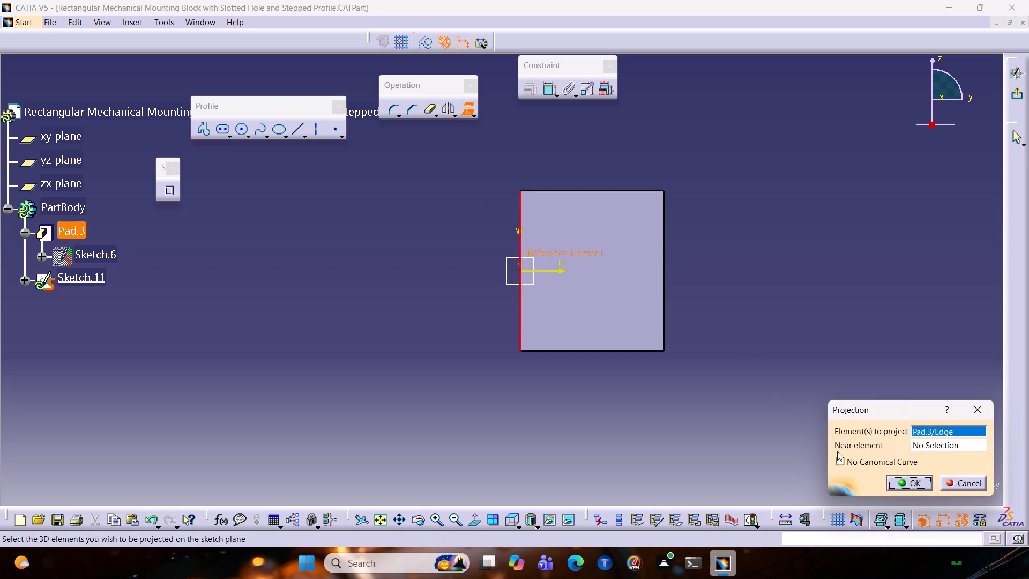
click(914, 479)
middle_drag(586, 399, 659, 402)
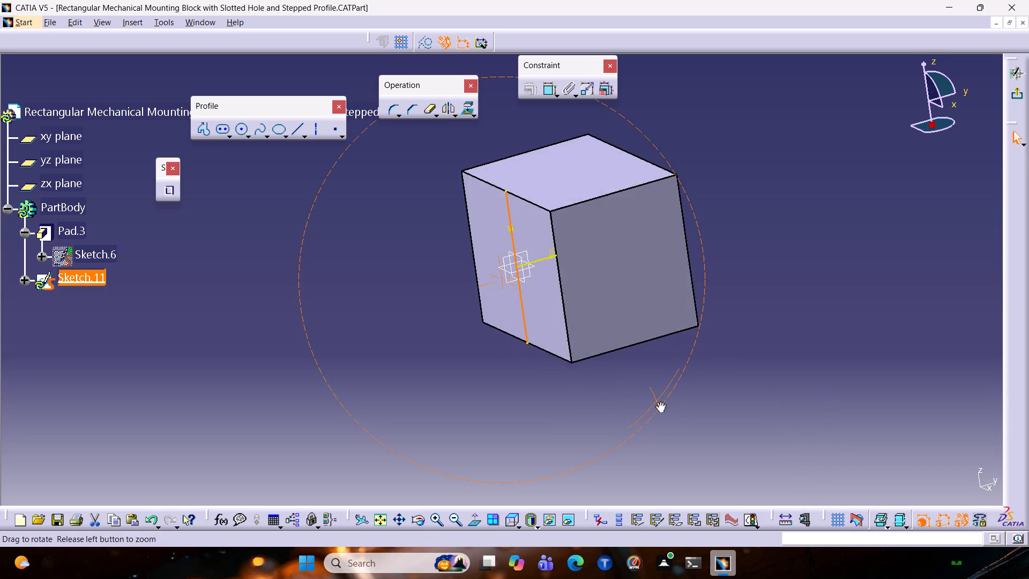
middle_drag(659, 402, 627, 403)
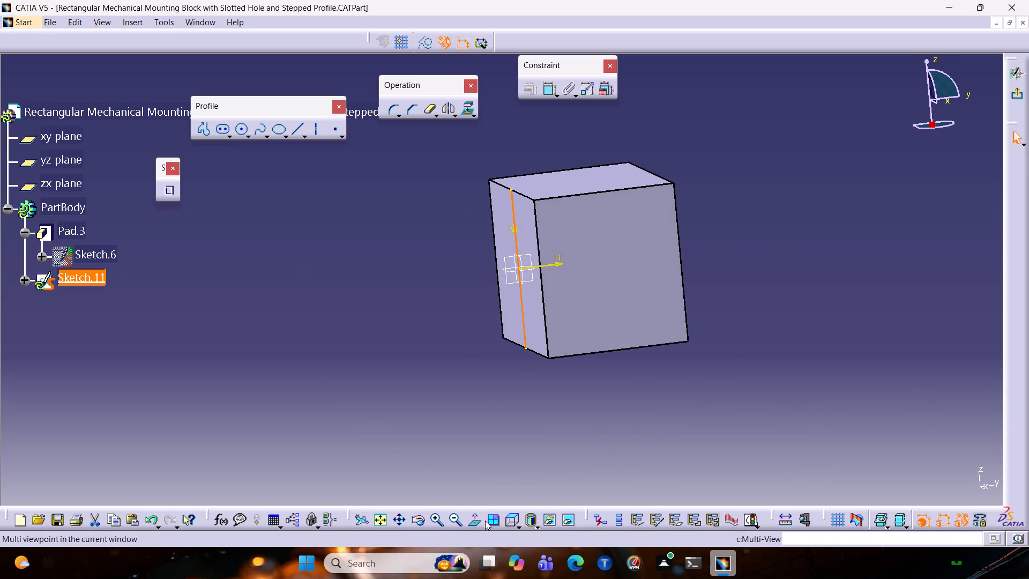
click(478, 519)
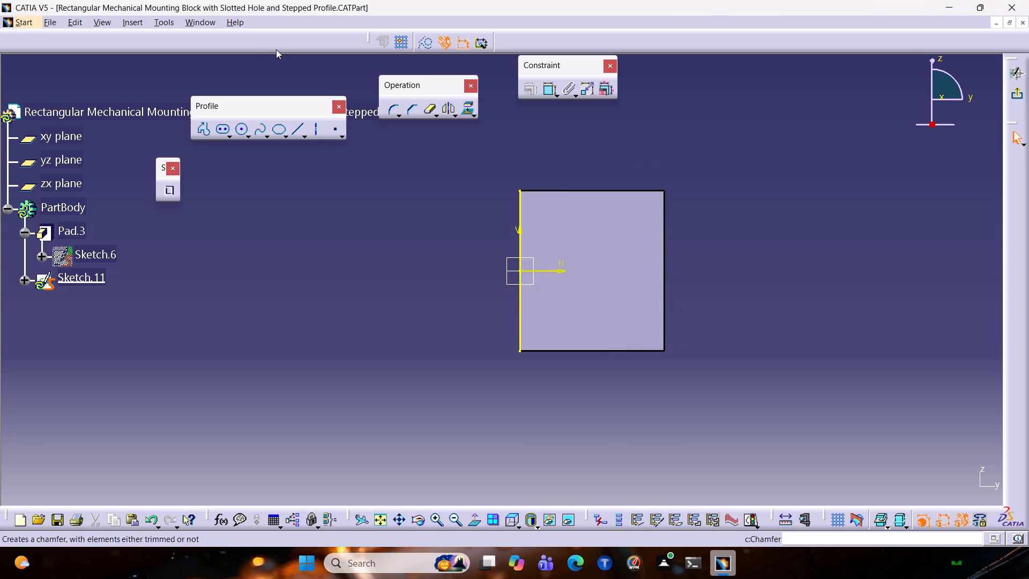
Draw a 70 mm profile line outward from the projected vertical edge, starting about 12 mm below the sketch origin.
click(199, 133)
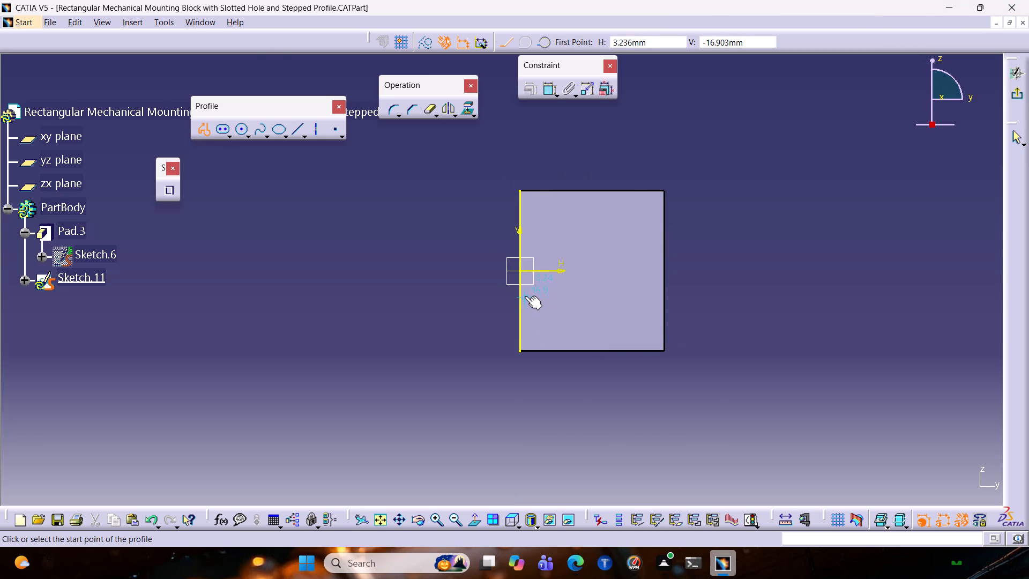
click(519, 288)
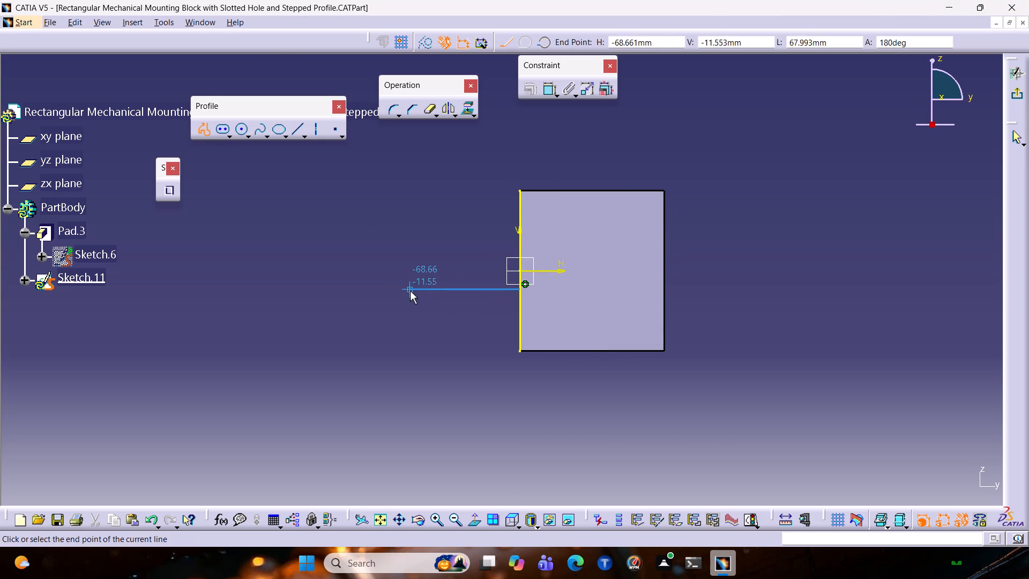
key(Tab)
key(Tab)
key(Tab)
key(Tab)
text(70)
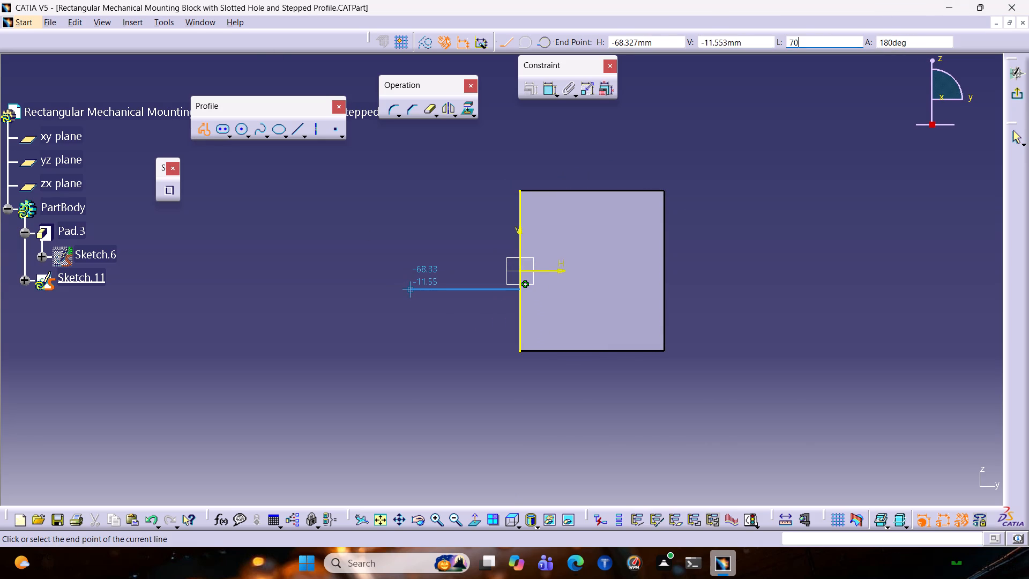
key(Return)
click(409, 286)
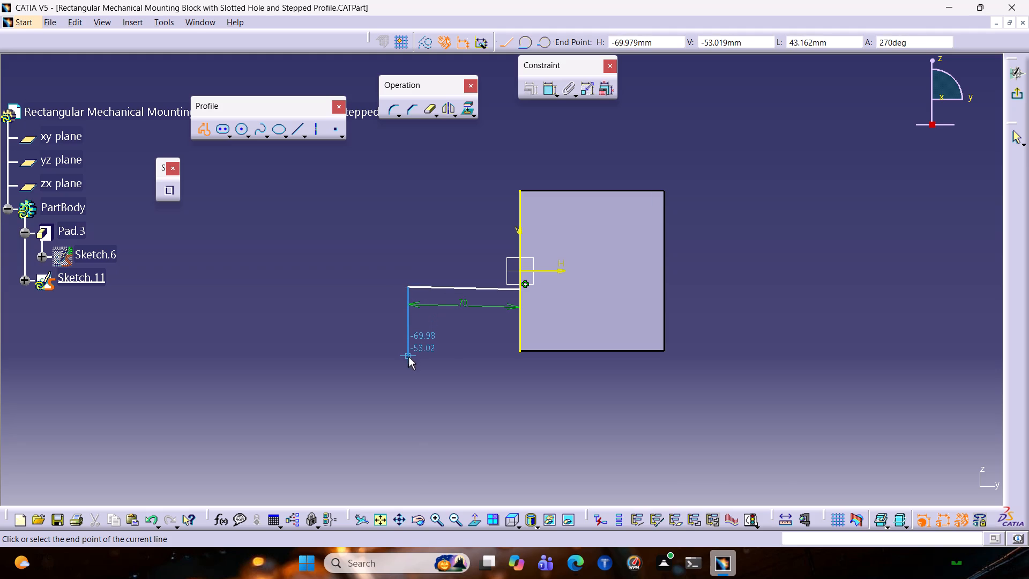
Continue the profile with a 40 mm vertical line downward from the outer end of the 70 mm line and end it.
key(Tab)
key(Tab)
key(Tab)
key(Tab)
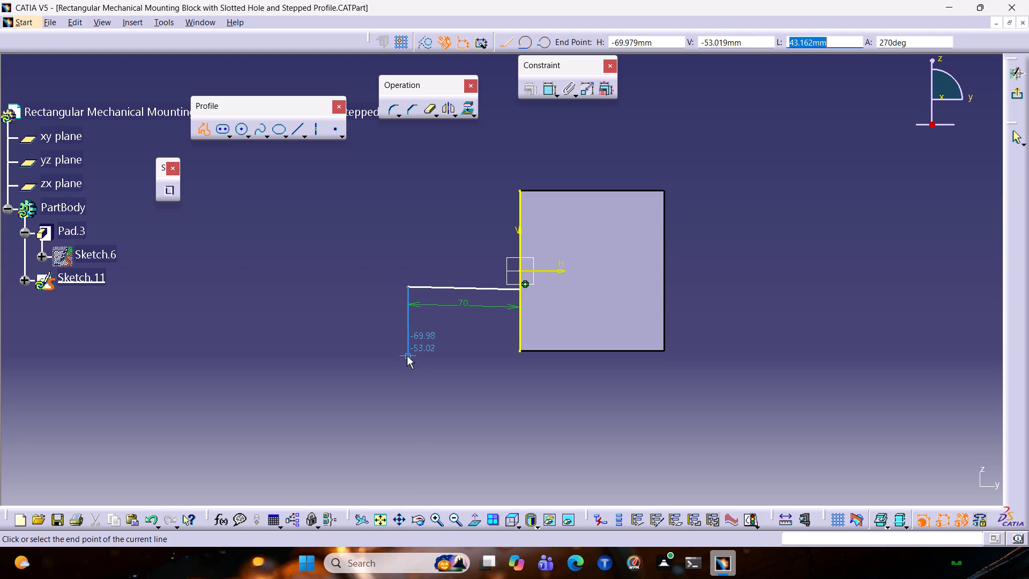
text(40)
key(Return)
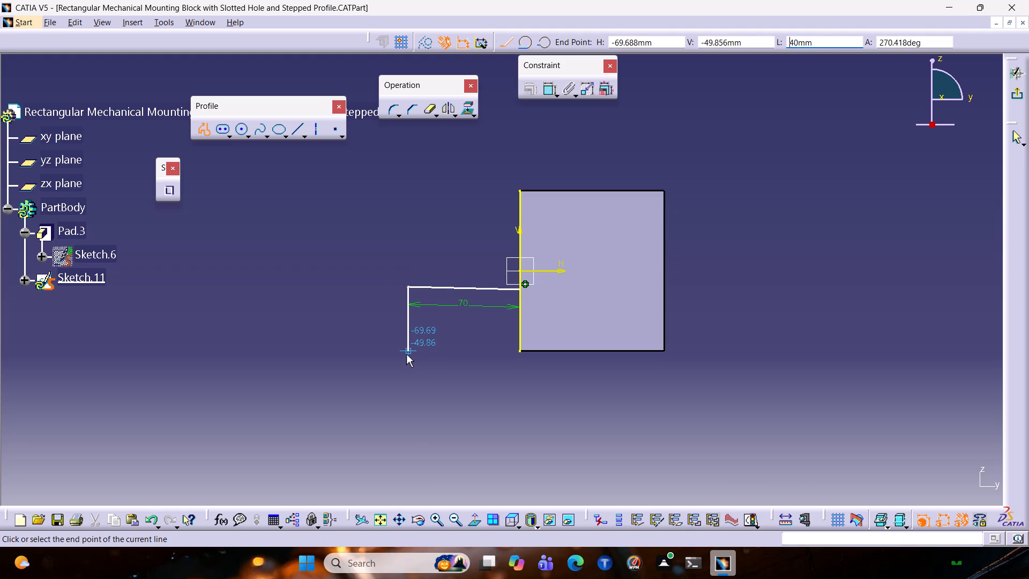
click(406, 346)
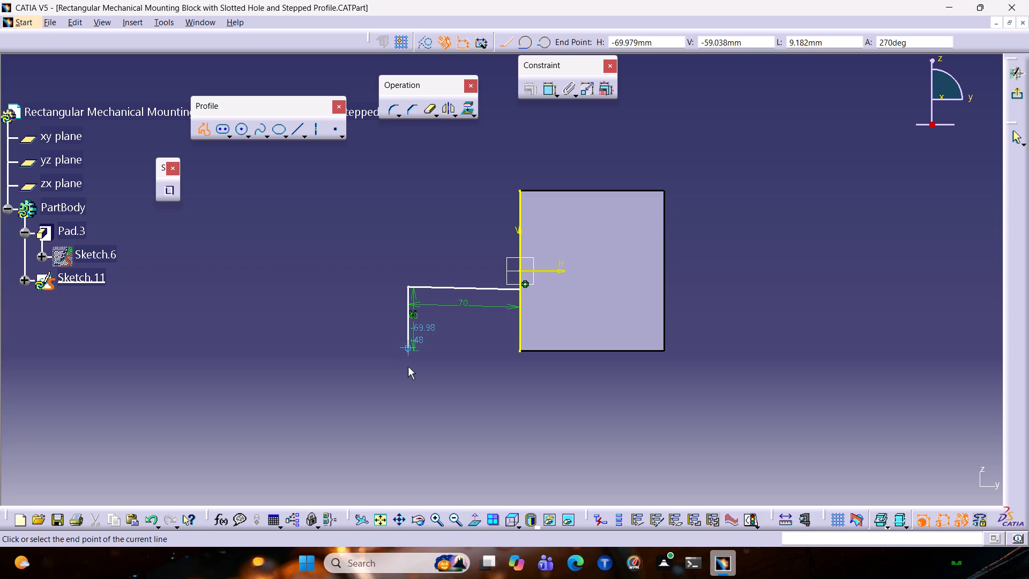
key(Escape)
key(Escape)
Apply a horizontal constraint to the upper 70 mm line of the step profile.
click(478, 289)
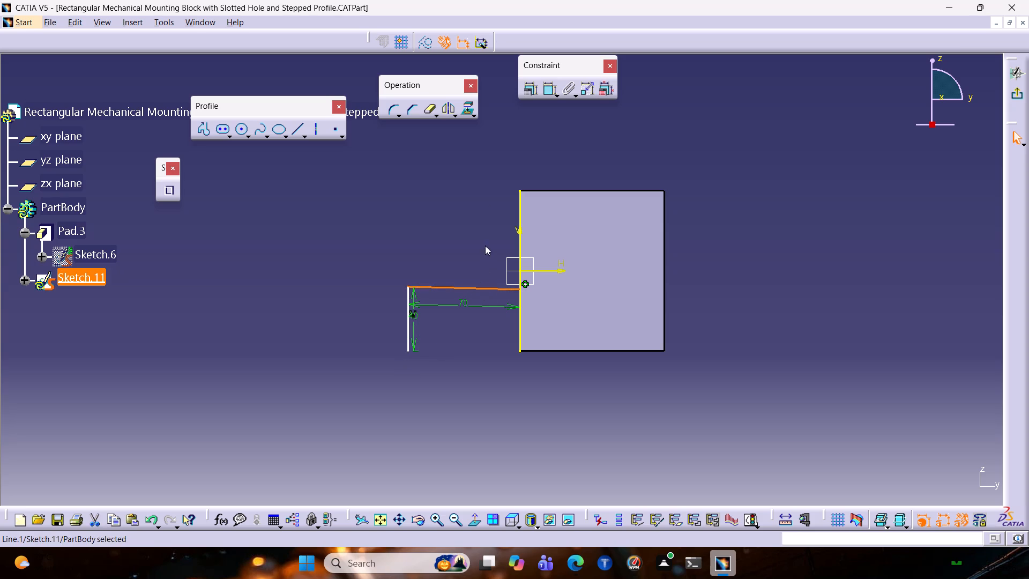
click(530, 87)
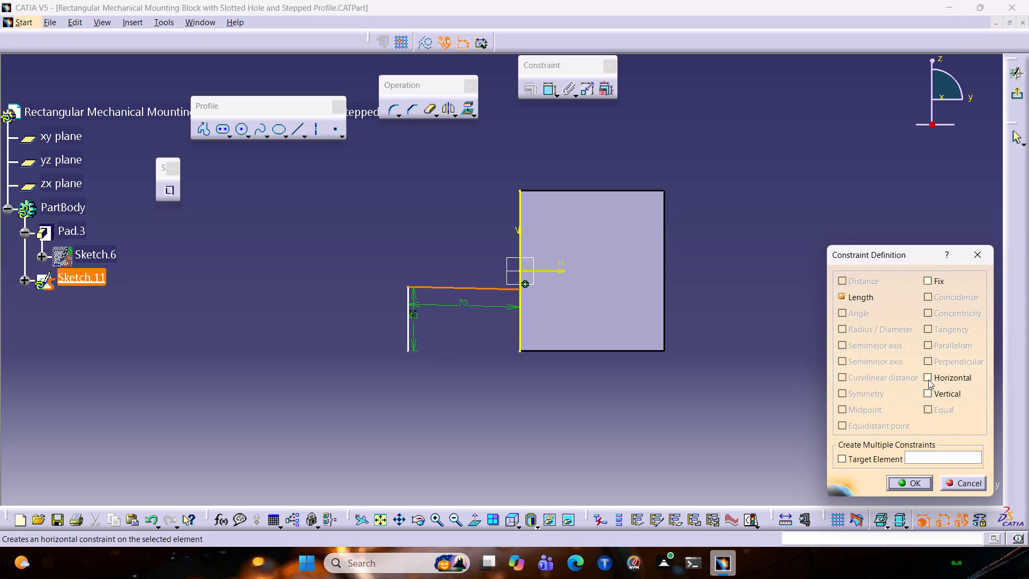
click(929, 380)
click(911, 479)
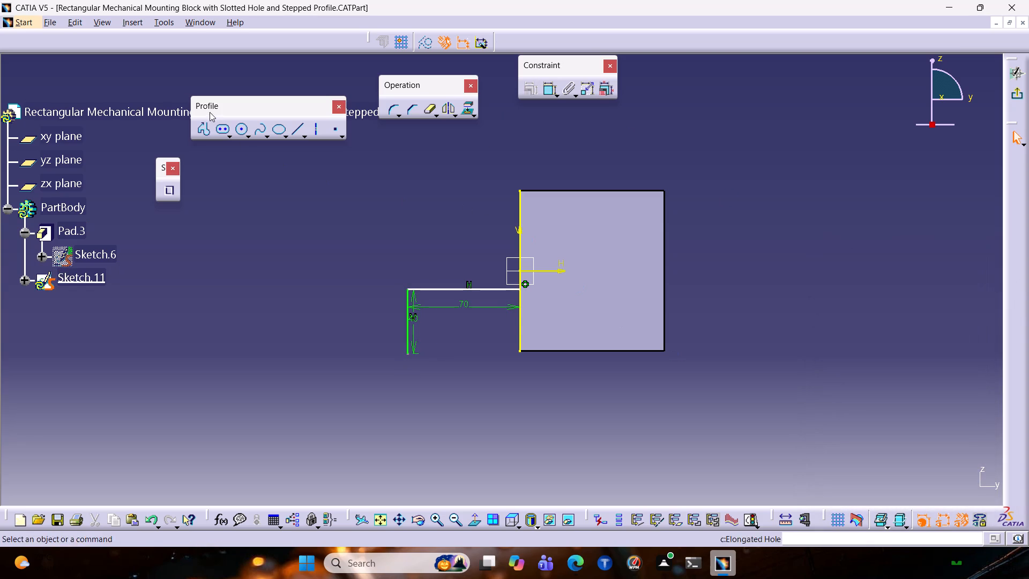
Draw a 70 mm horizontal bottom line from the block's lower corner to the lower end of the 40 mm line.
click(204, 129)
click(520, 352)
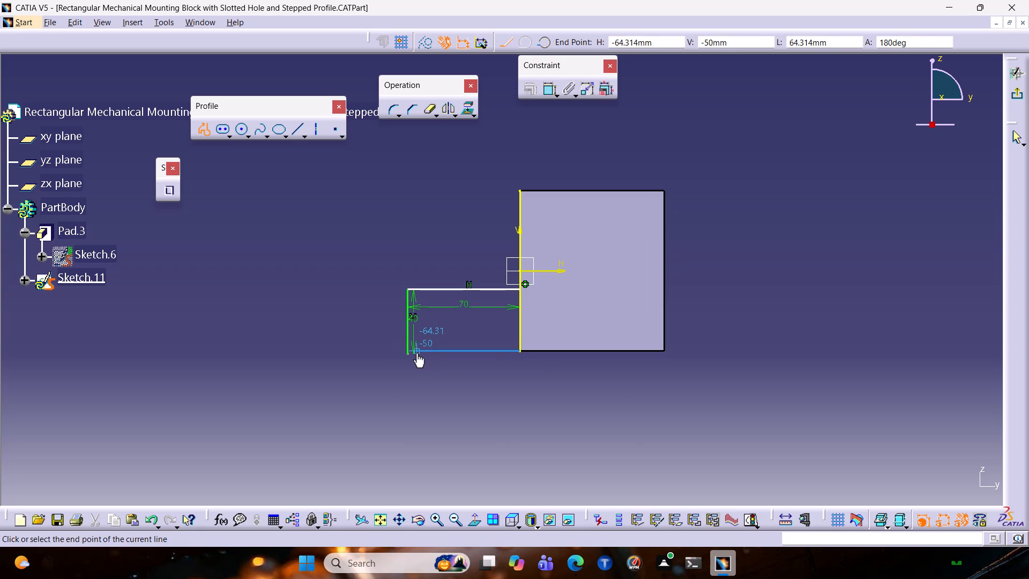
key(Tab)
key(Tab)
key(Tab)
key(Tab)
text(70)
key(Return)
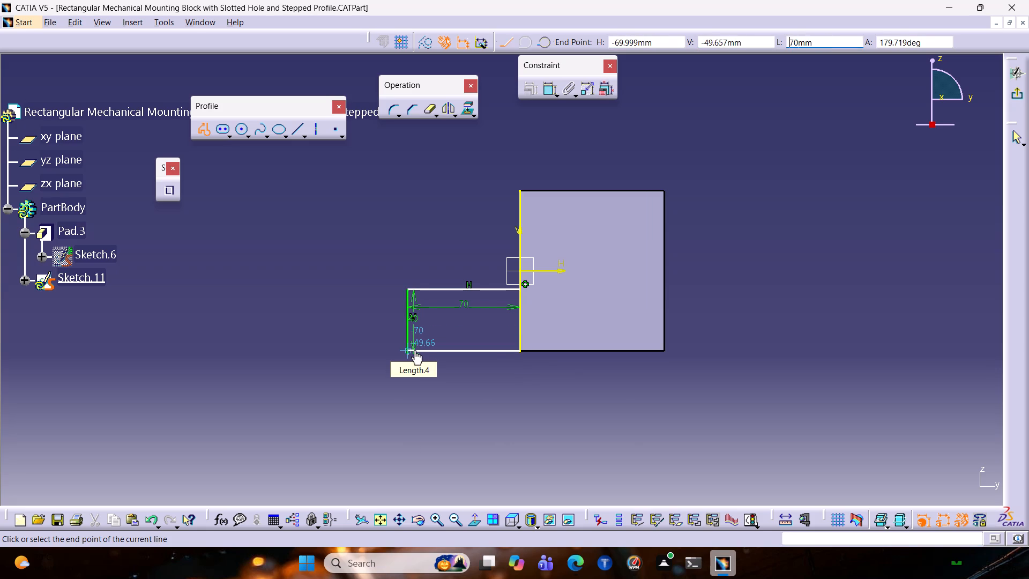
click(409, 353)
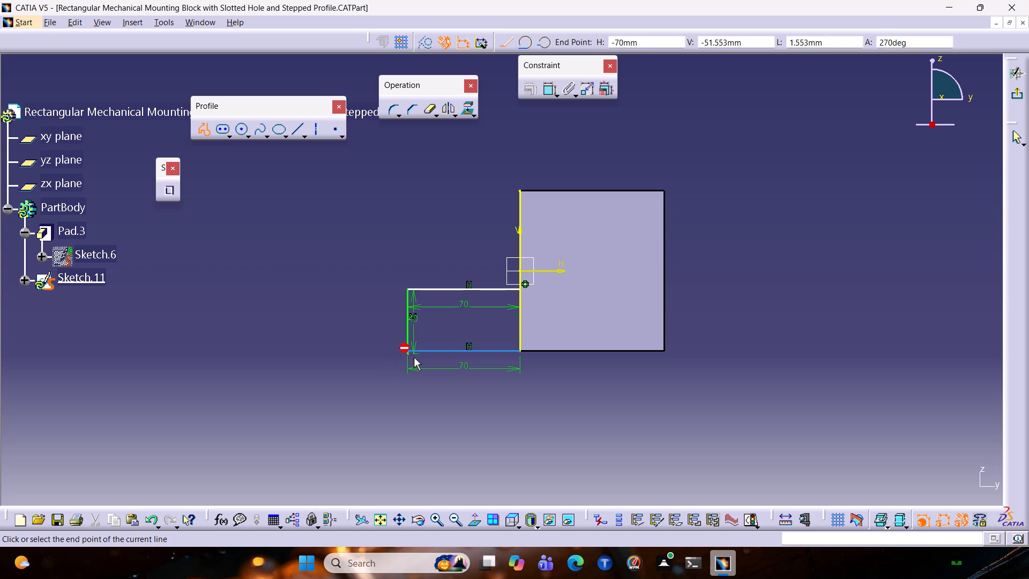
key(Escape)
key(Escape)
Make the lower end of the 40 mm line coincident with the outer end of the bottom line.
ctrl+middle_drag(430, 355, 442, 346)
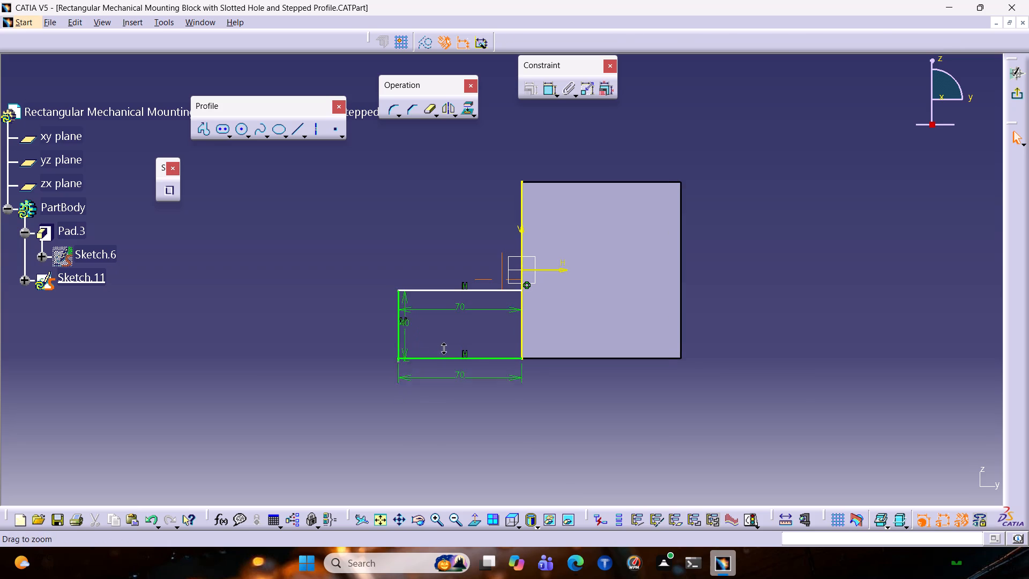
ctrl+middle_drag(442, 346, 452, 343)
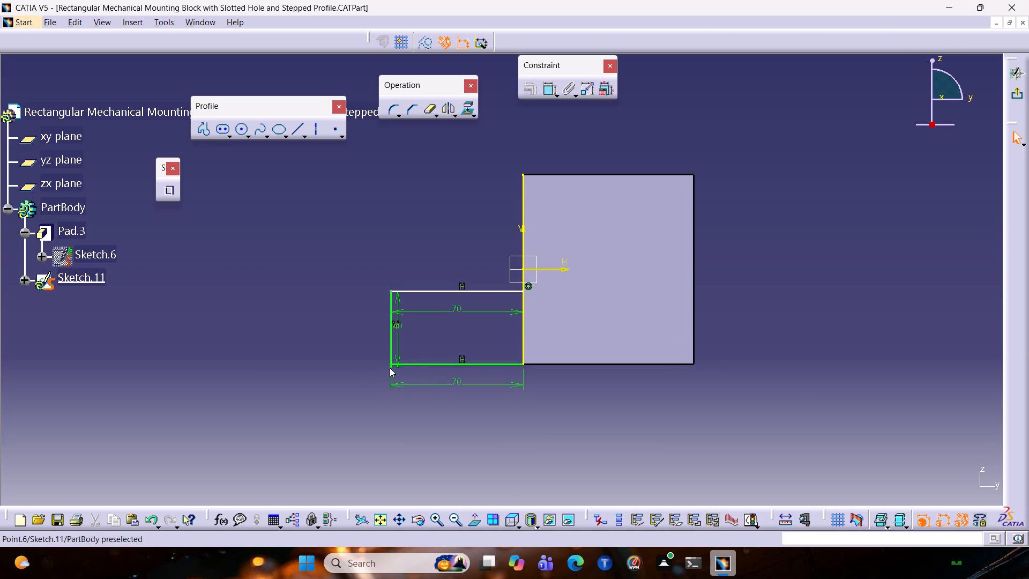
click(392, 368)
ctrl+click(390, 362)
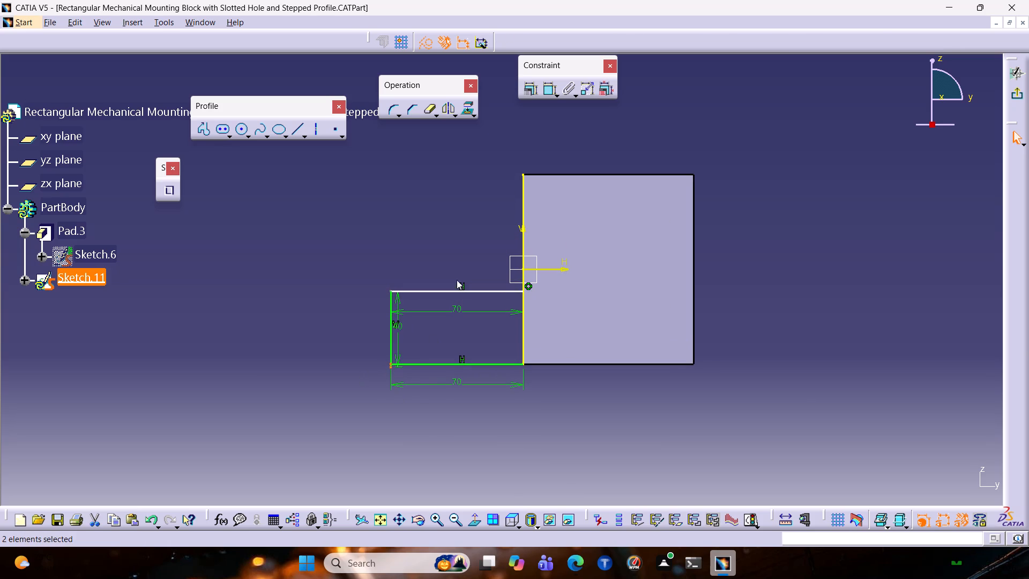
click(525, 91)
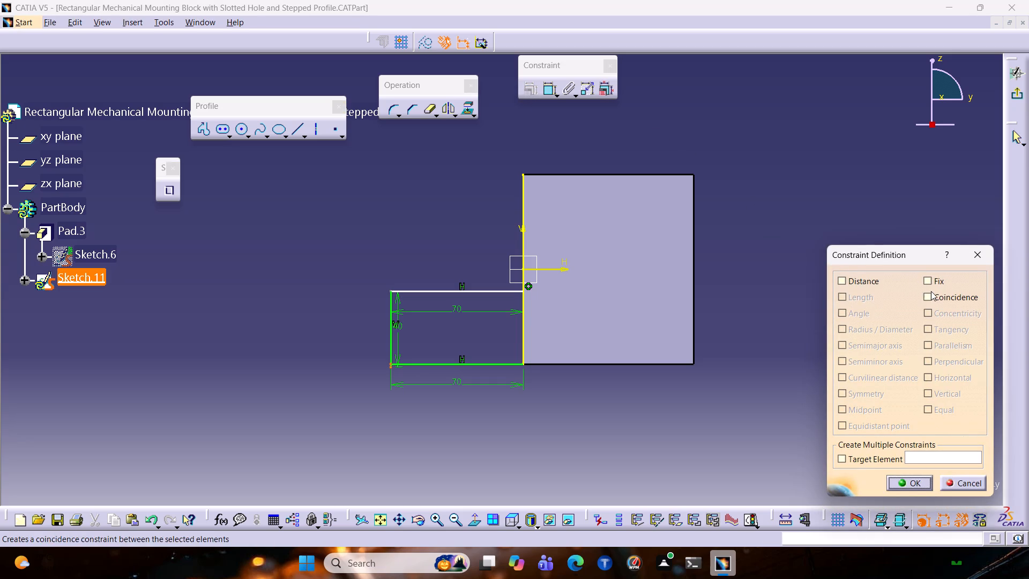
click(932, 291)
click(909, 480)
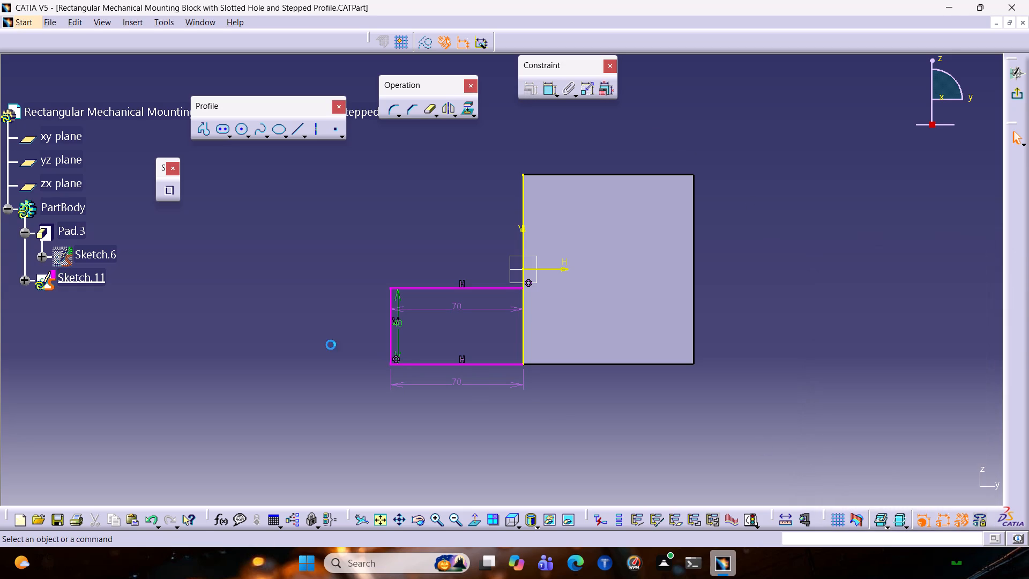
Move the 40 mm dimension outside the step profile and delete the bottom line's 70 mm dimension.
drag(397, 352, 372, 359)
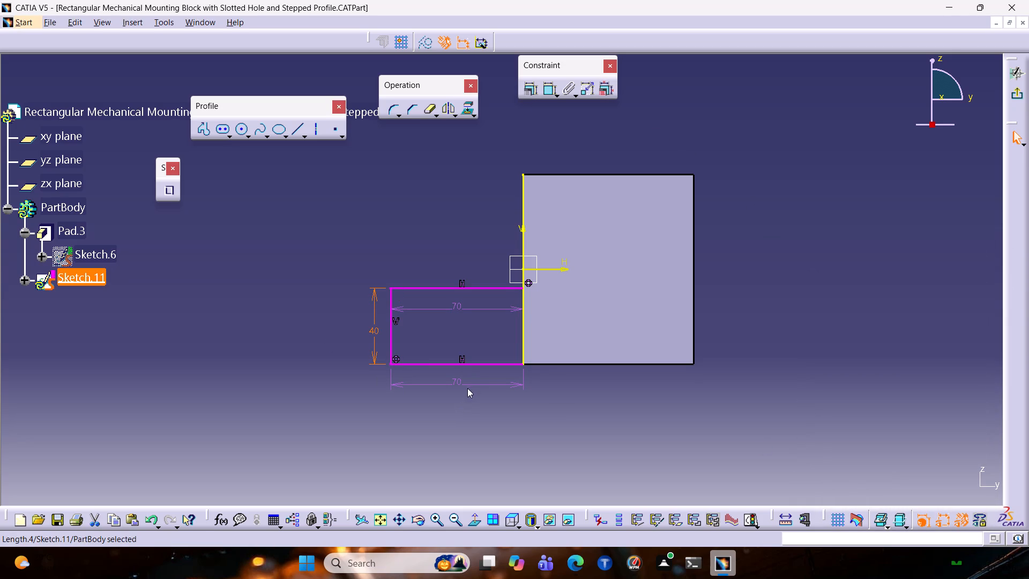
click(467, 387)
click(463, 384)
key(Delete)
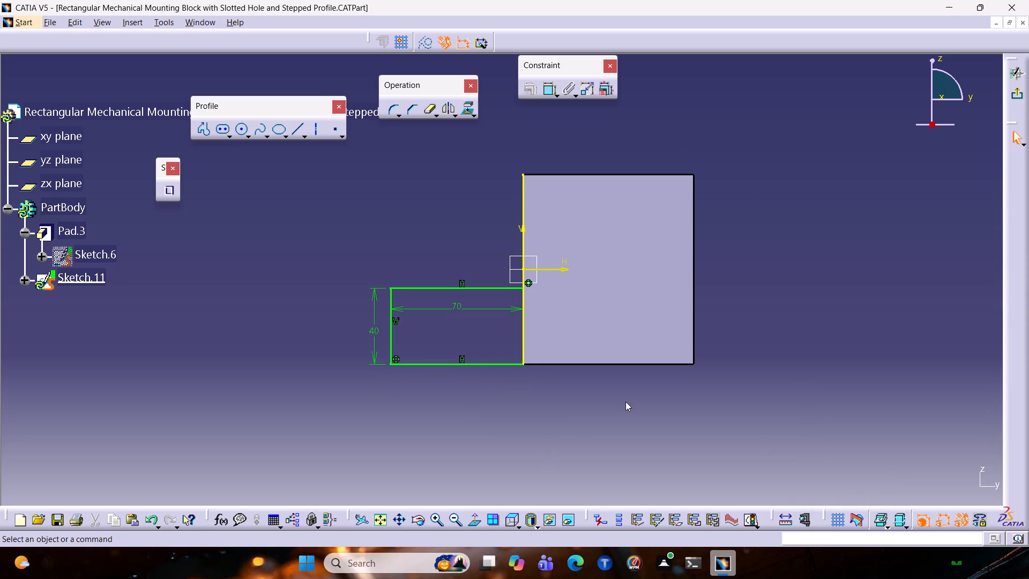
Quick Trim the projected edge above the step profile and exit the sketch.
double_click(426, 116)
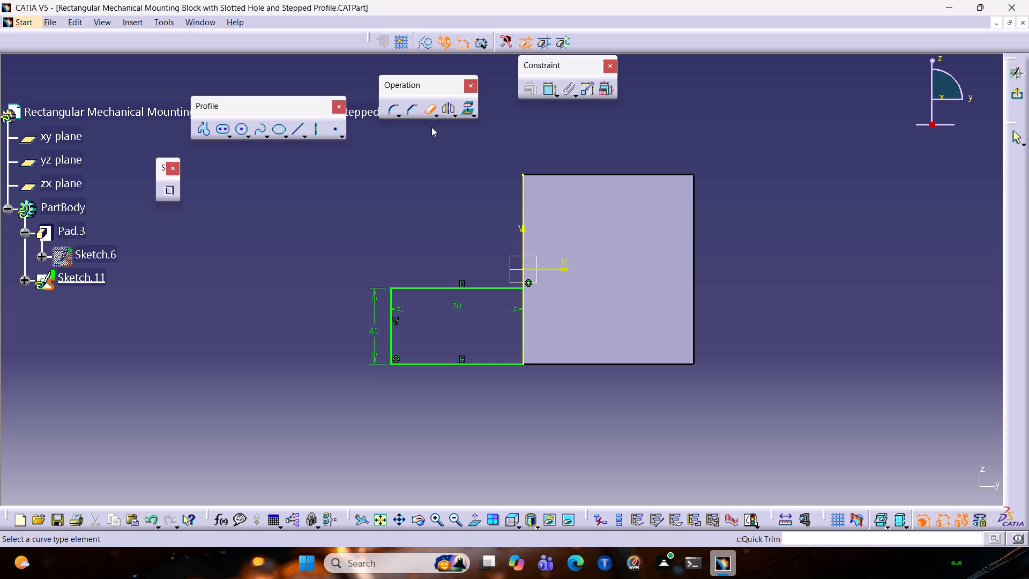
click(523, 218)
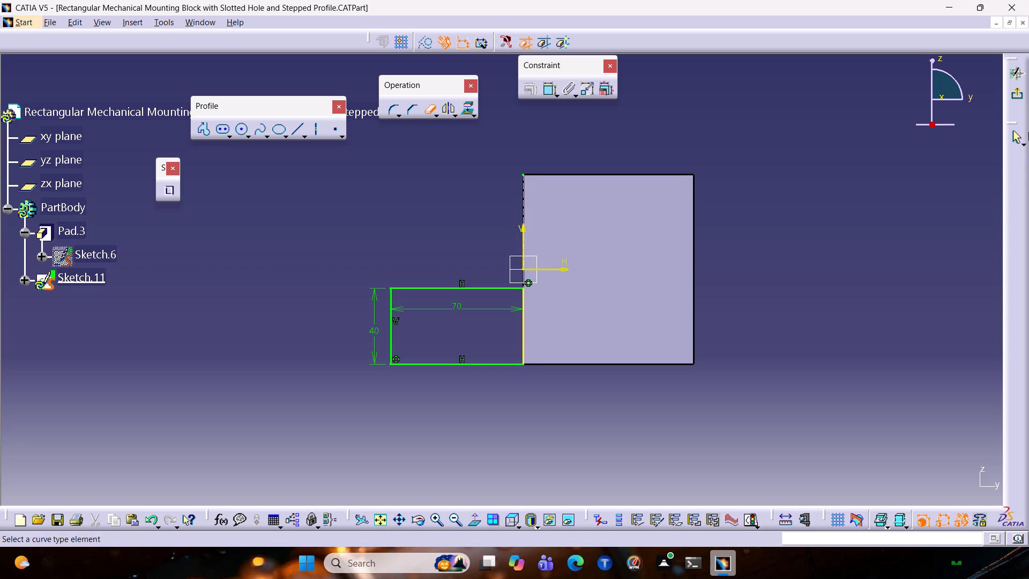
click(1019, 99)
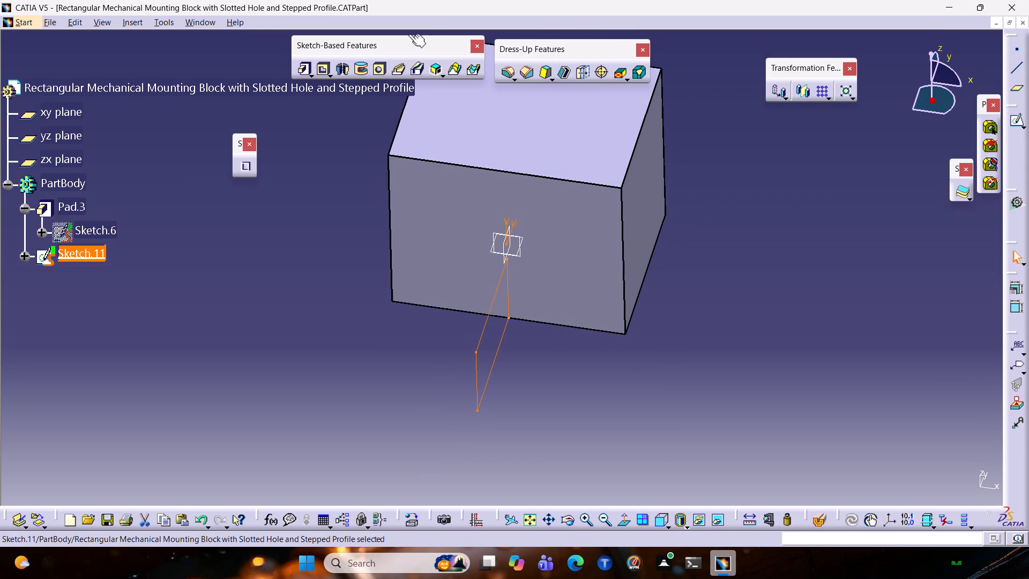
Pad Sketch.11 with the first and second limits both set to 40 mm.
click(300, 69)
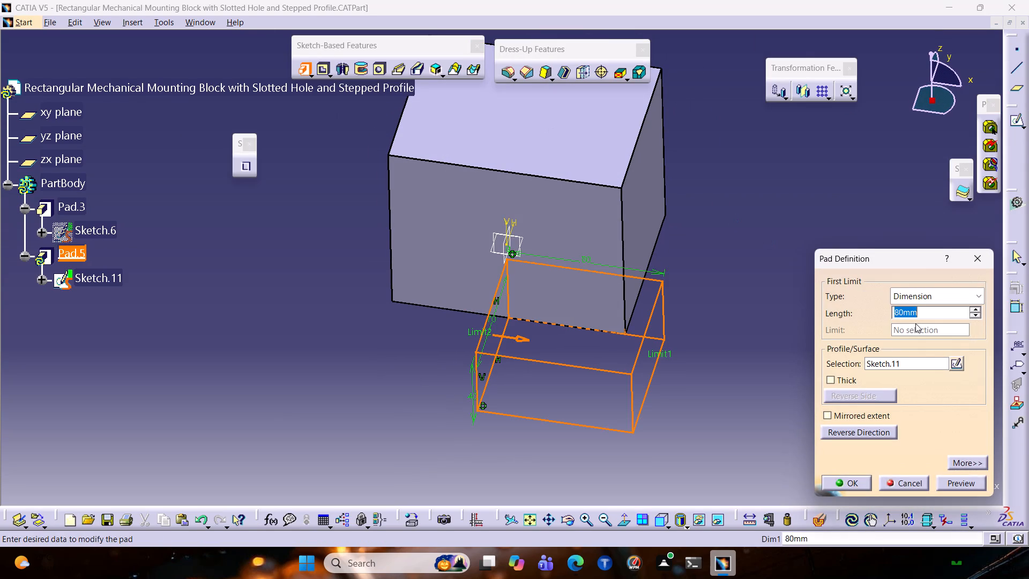
click(973, 461)
click(766, 310)
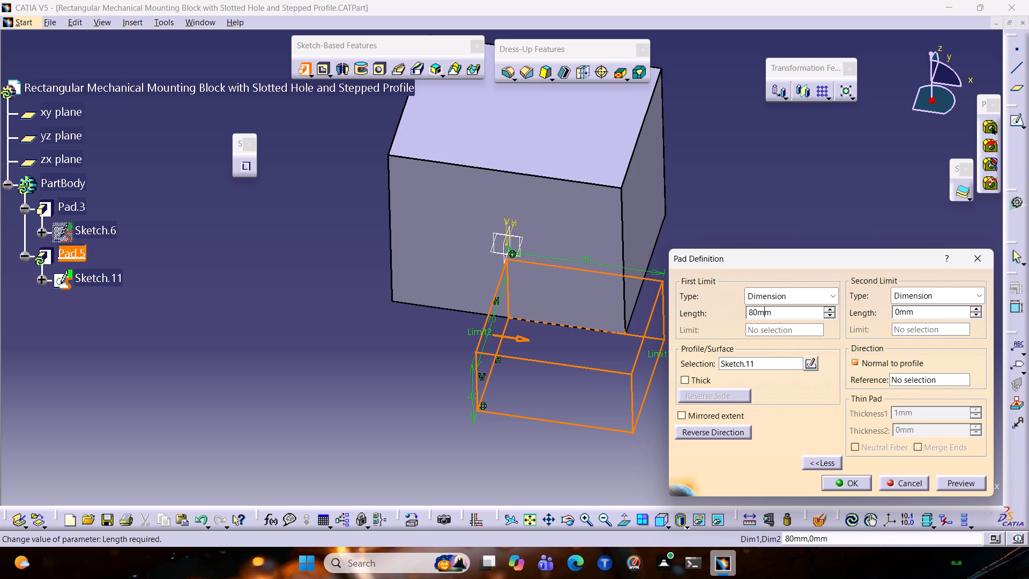
drag(774, 311, 734, 311)
text(40)
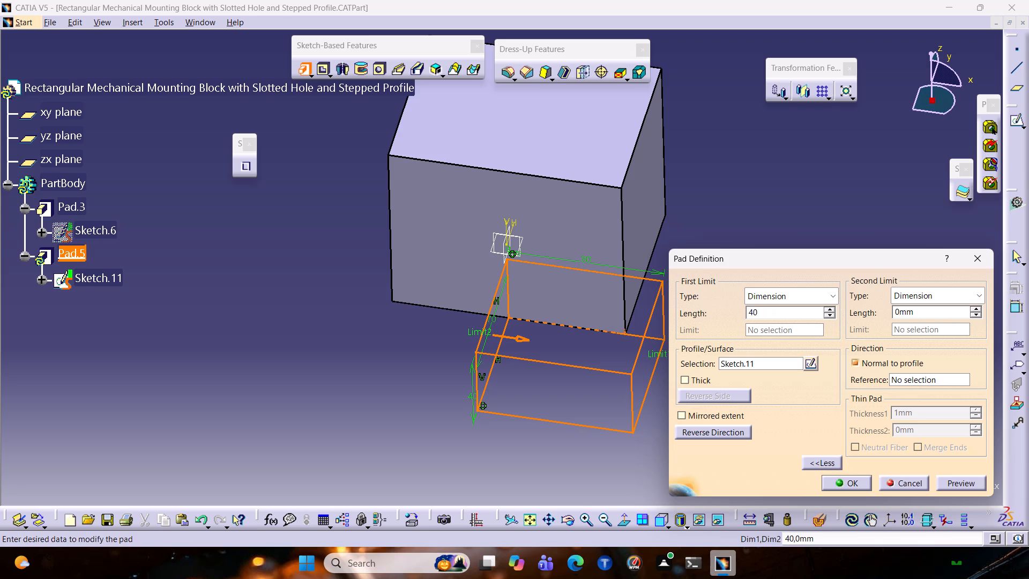
drag(928, 316, 906, 315)
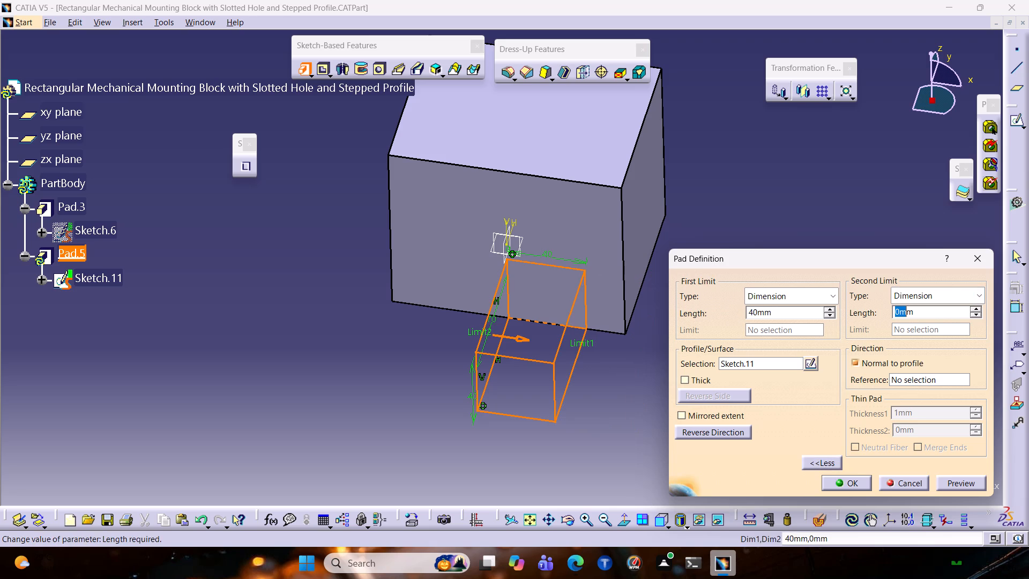
drag(915, 314, 895, 318)
drag(895, 318, 893, 318)
text(40)
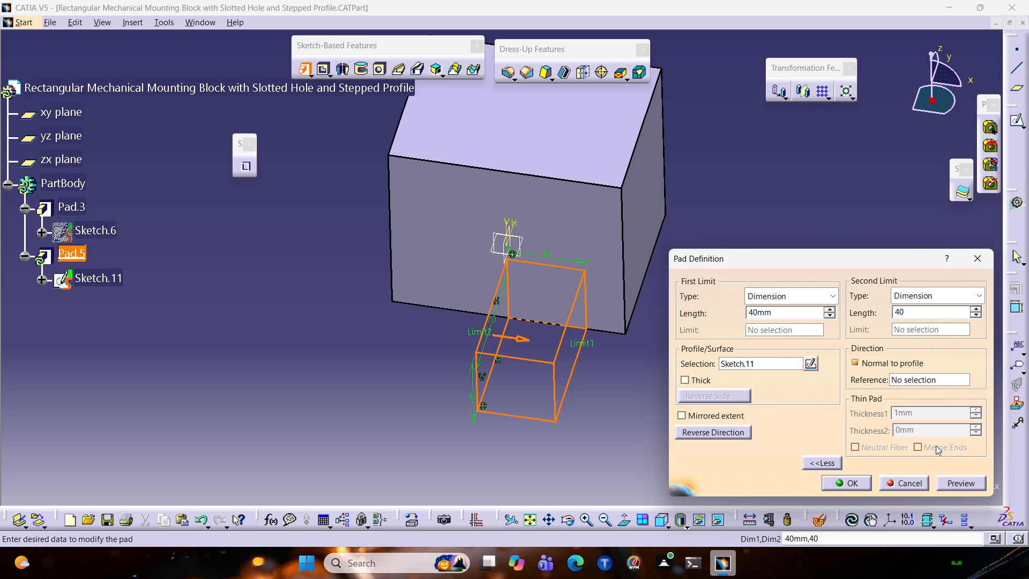
click(960, 481)
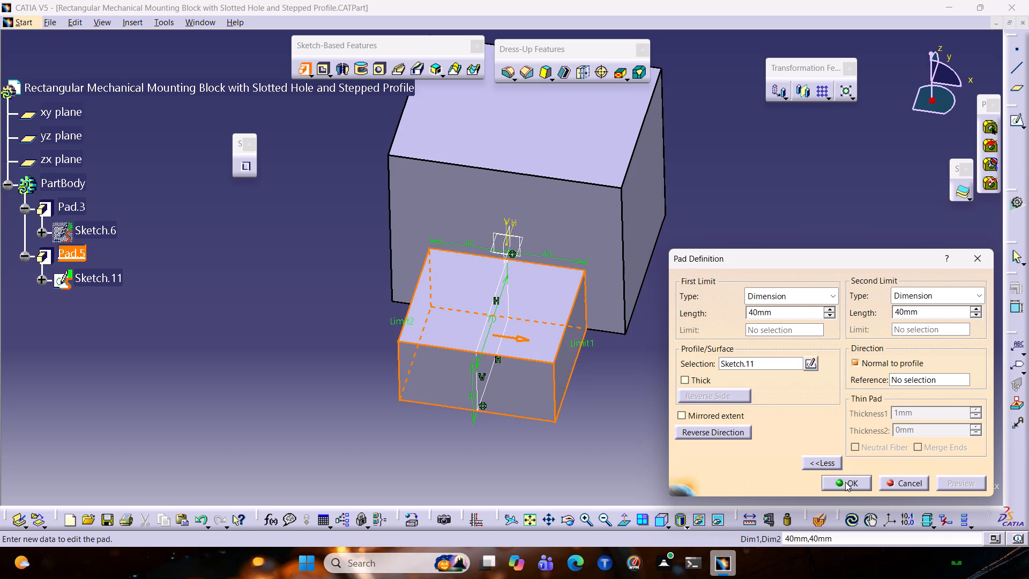
click(845, 482)
click(699, 269)
Start a new sketch on the side face of the larger block, Pad.3, and begin a profile there.
middle_drag(754, 304, 751, 306)
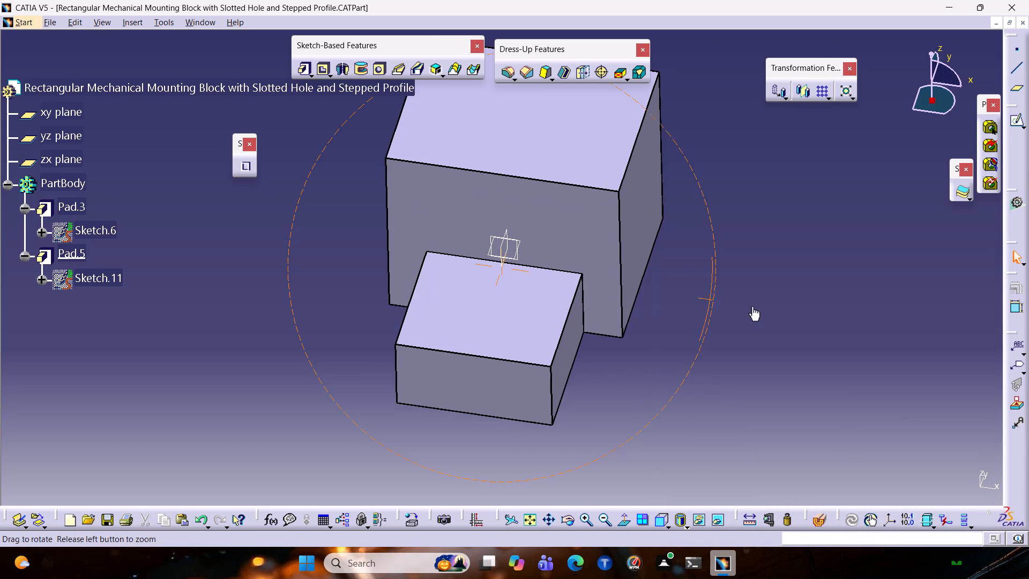
middle_drag(751, 306, 546, 358)
click(575, 264)
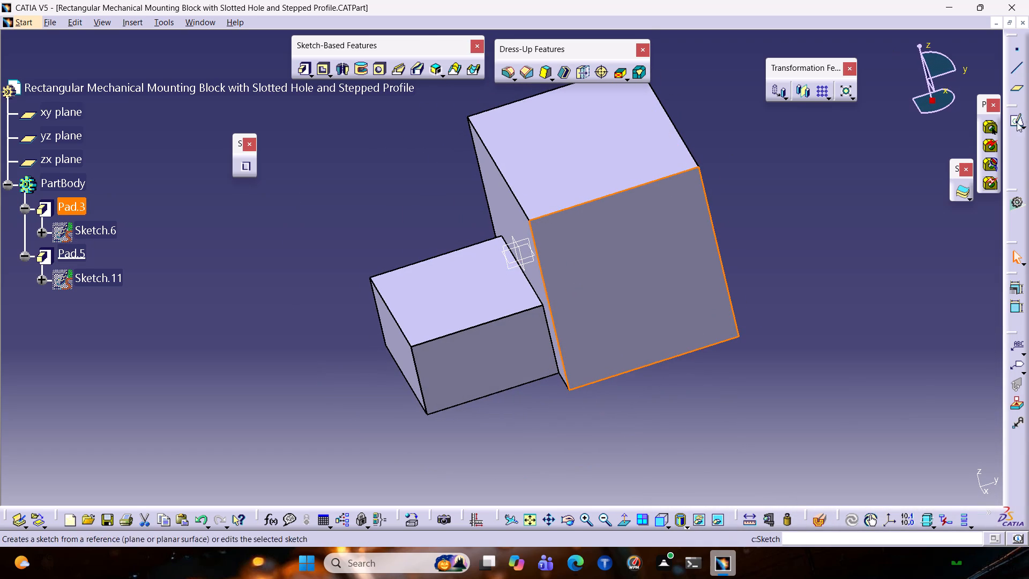
click(1015, 123)
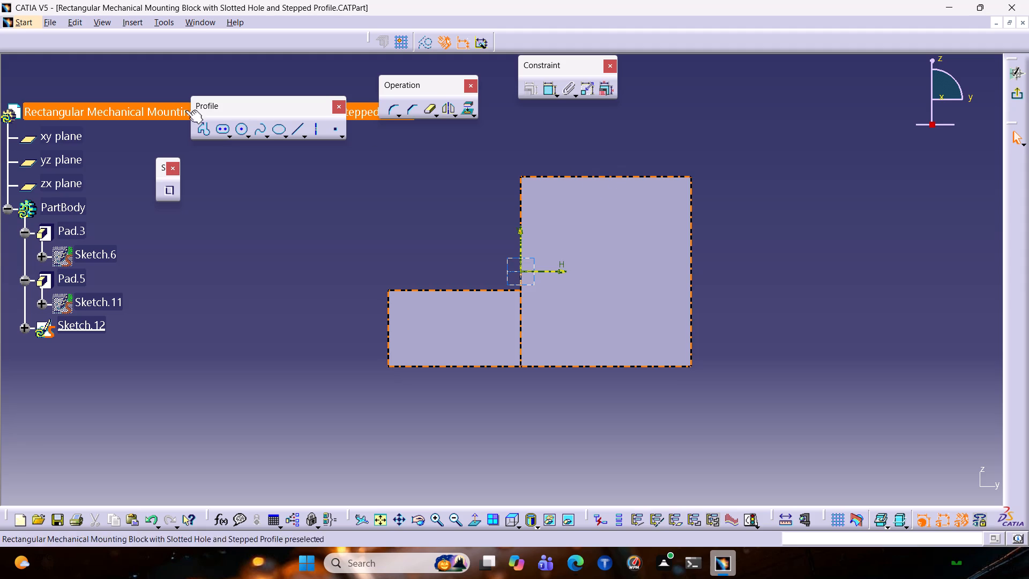
click(204, 127)
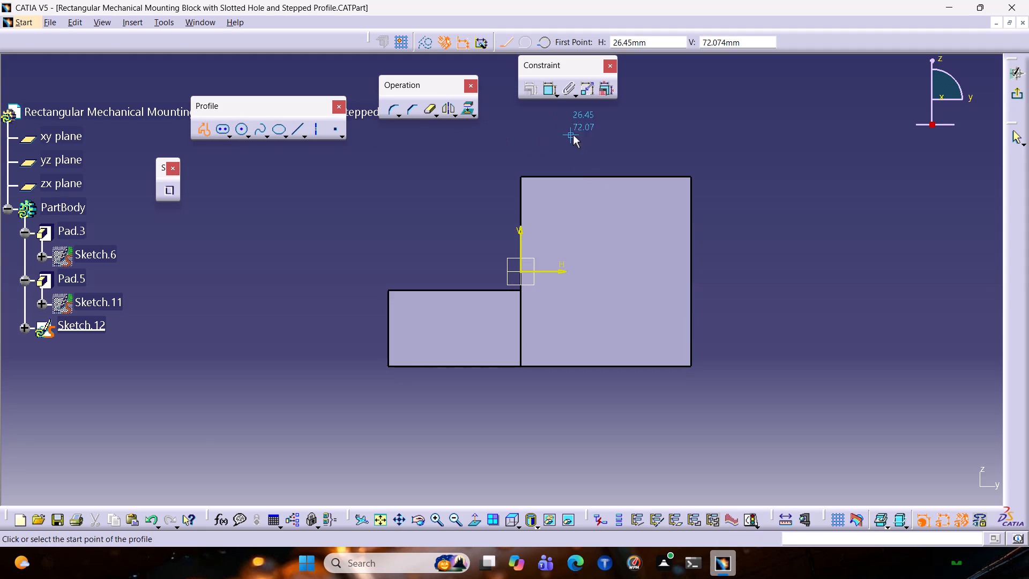
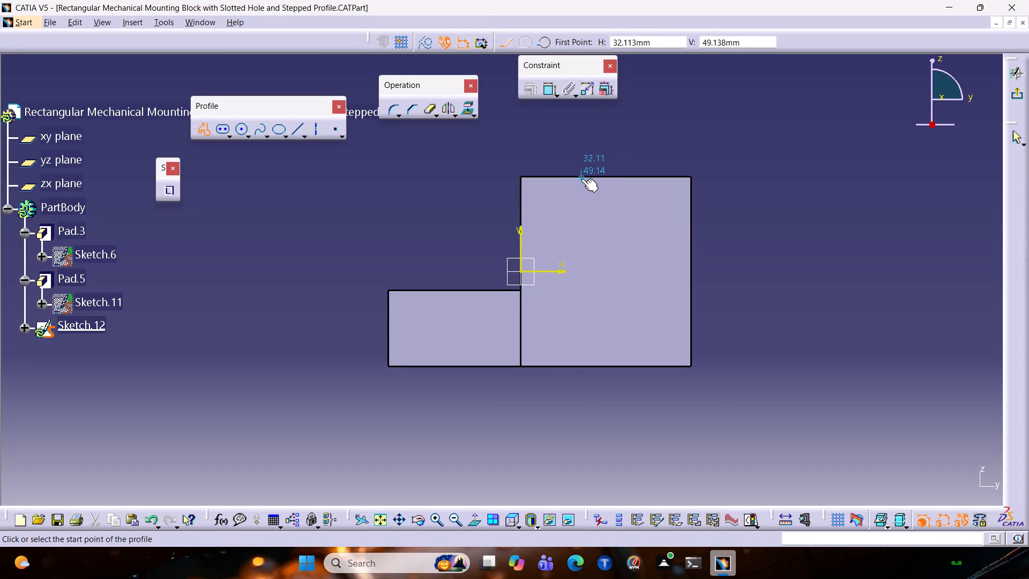
Draw a horizontal line 50 mm long along the top edge of the tall block in the sketch.
key(Escape)
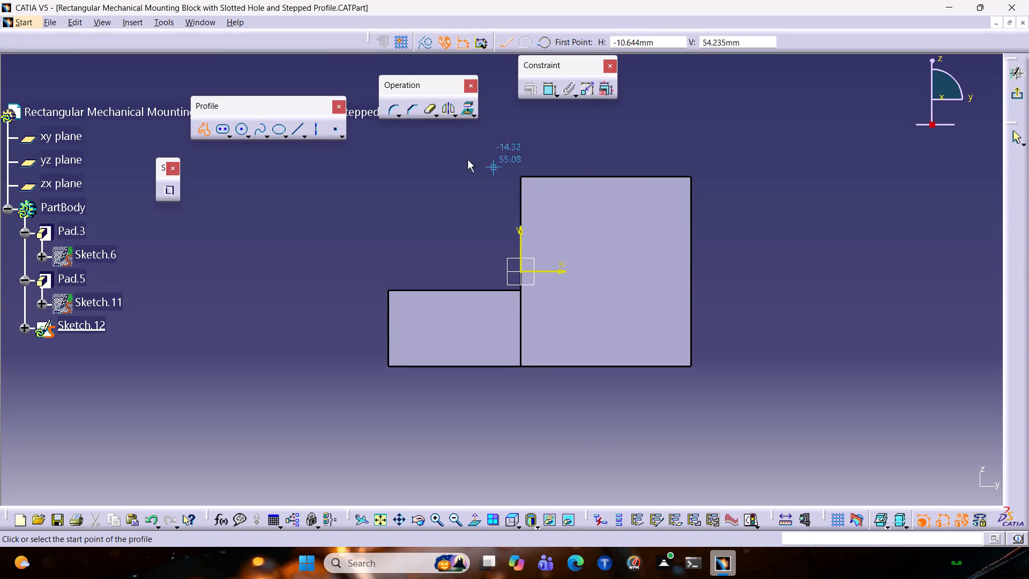
key(Escape)
key(Escape)
click(207, 132)
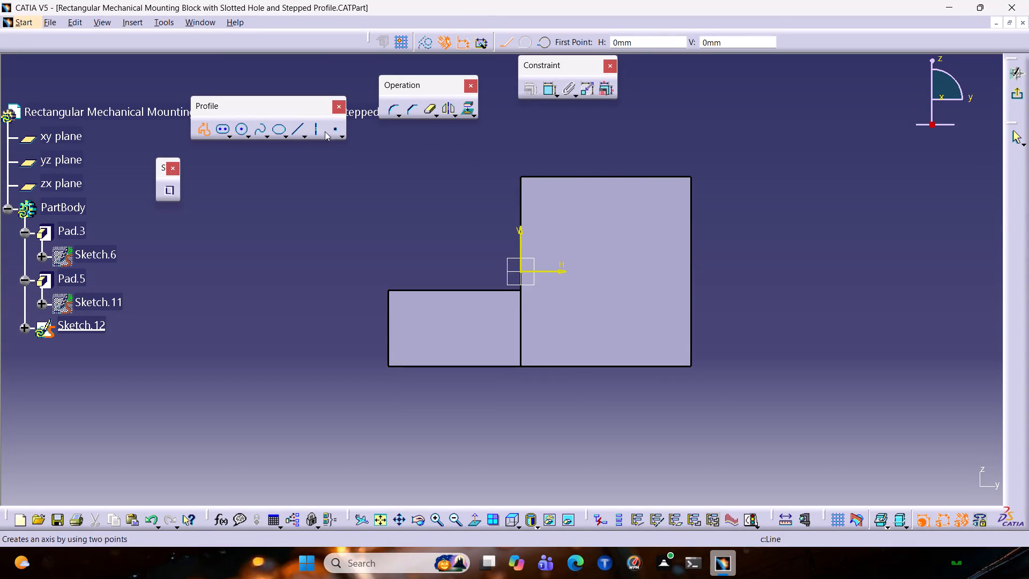
click(295, 129)
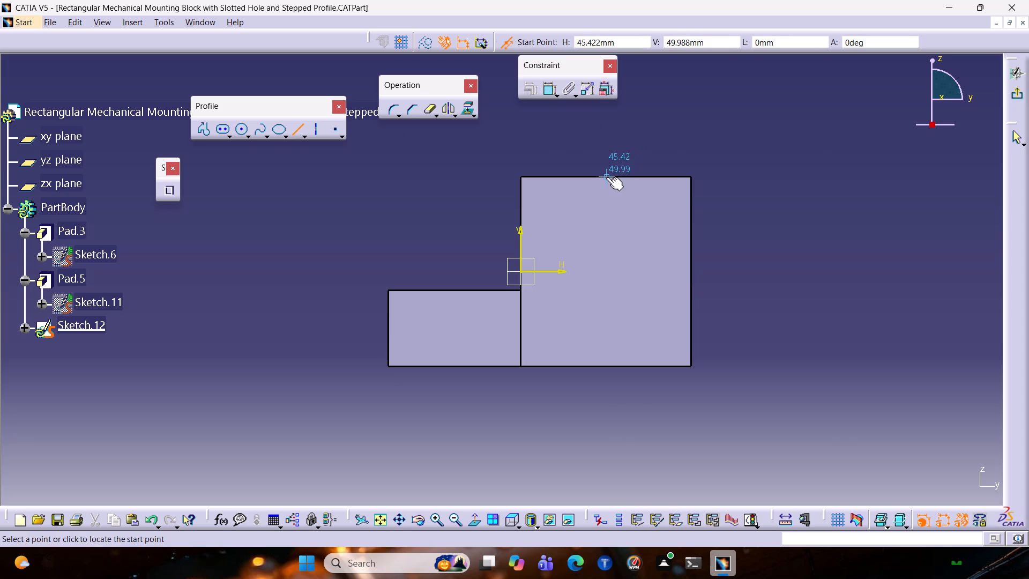
click(605, 177)
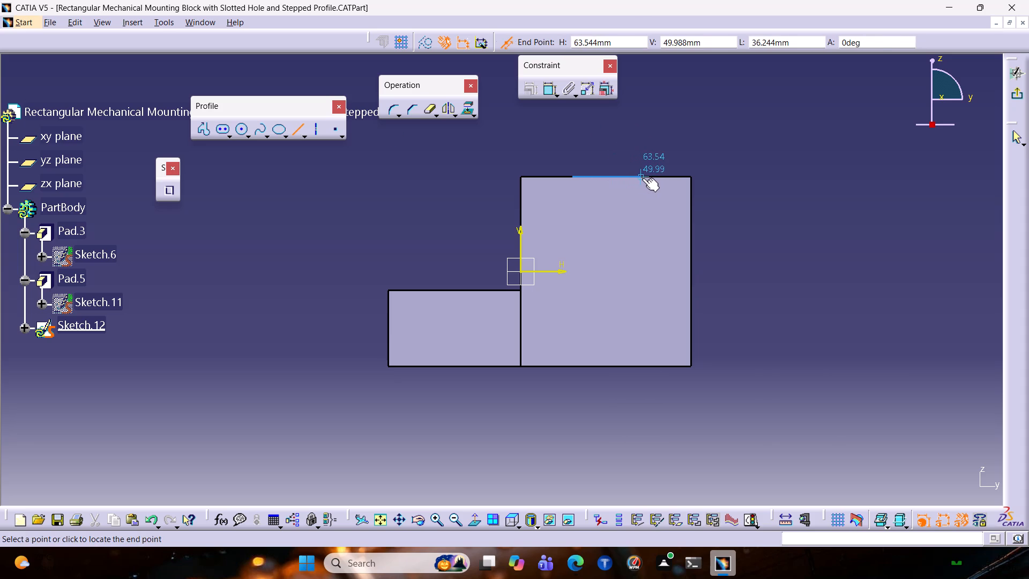
key(Tab)
key(Tab)
key(Tab)
key(Tab)
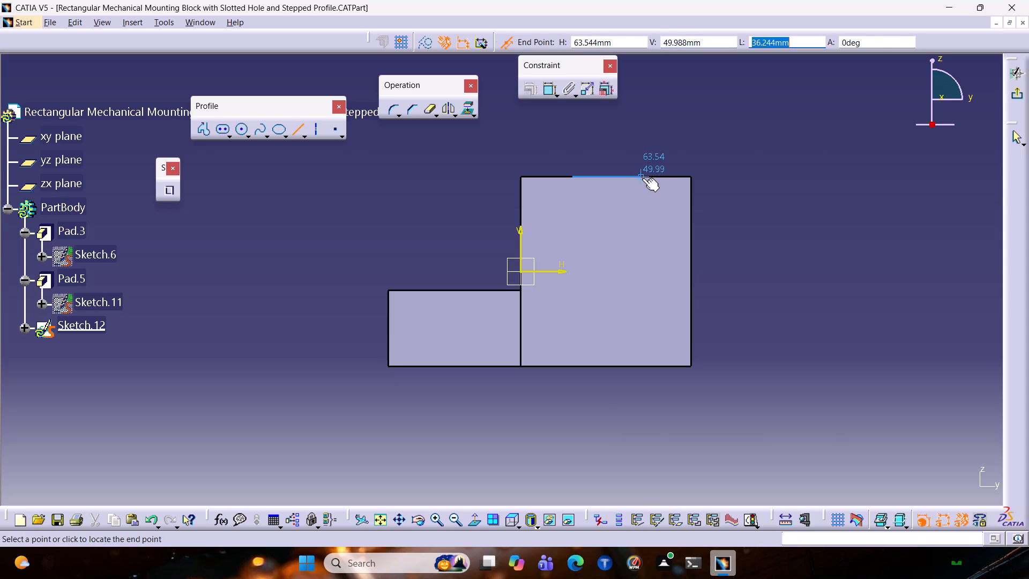
text(50)
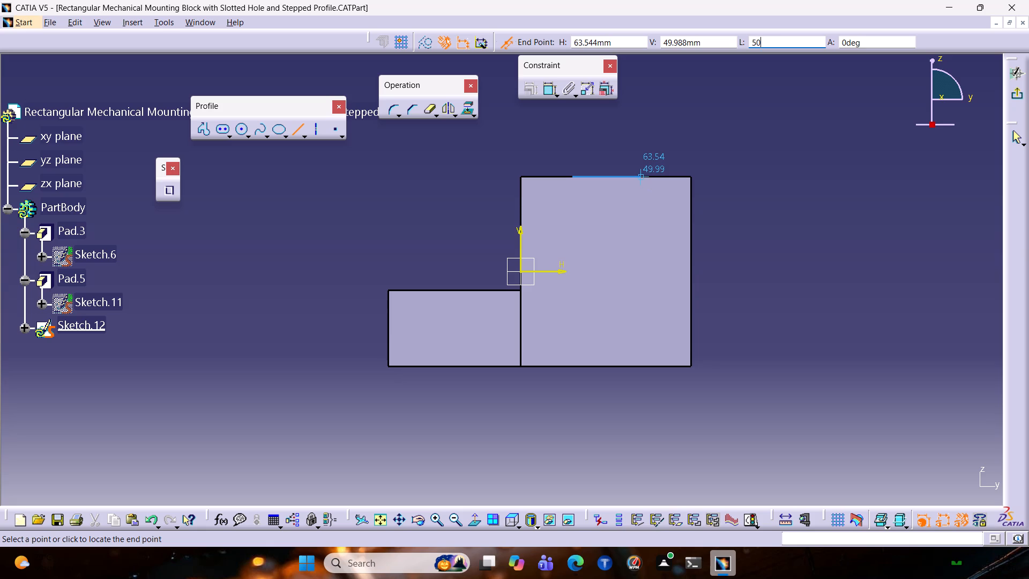
key(Return)
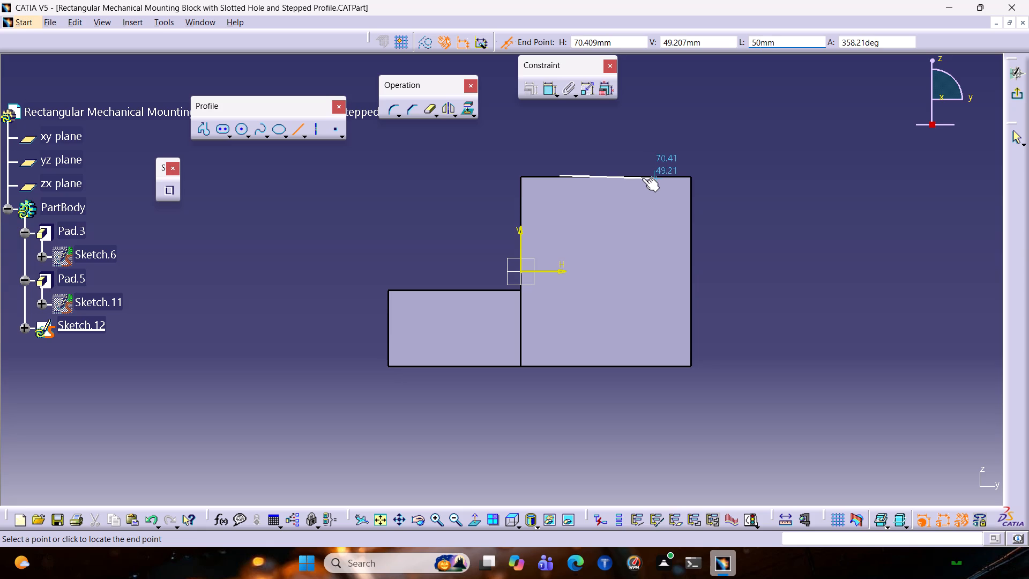
click(645, 176)
key(Escape)
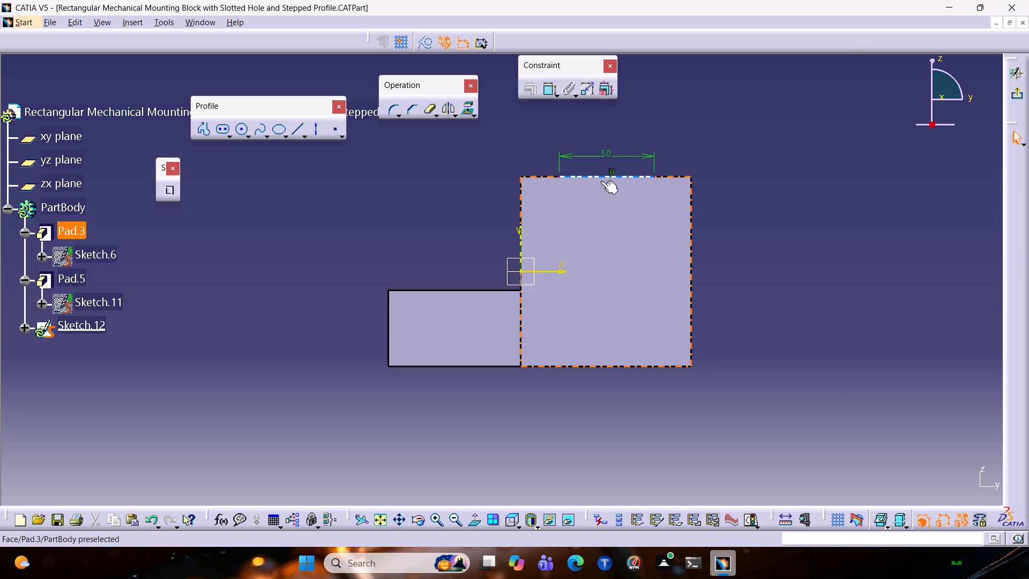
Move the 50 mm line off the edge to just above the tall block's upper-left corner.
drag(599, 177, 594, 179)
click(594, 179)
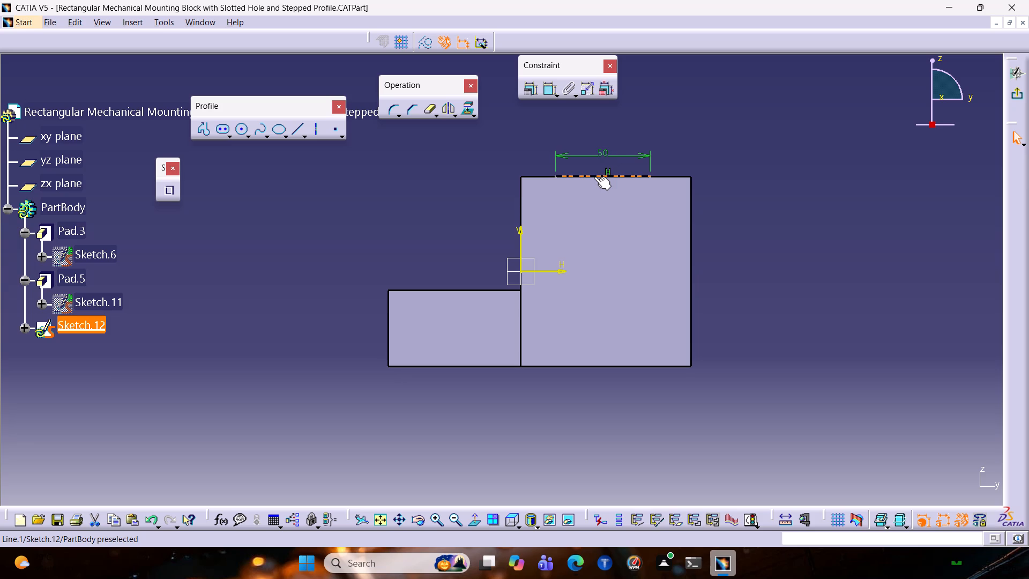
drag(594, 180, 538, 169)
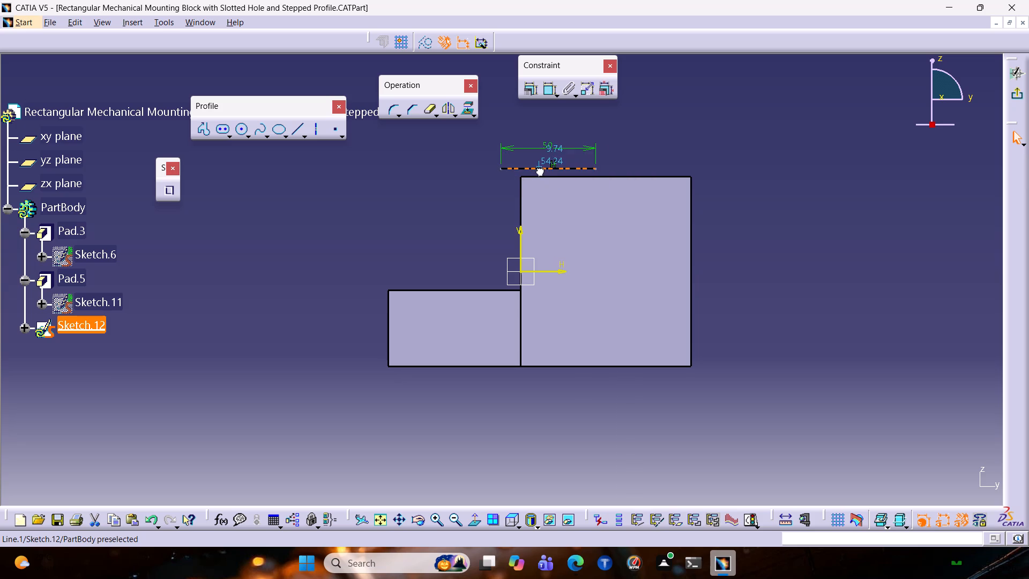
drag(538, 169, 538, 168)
Draw a 30 mm horizontal profile line from the tall block's upper-right corner inward along its top edge.
click(195, 129)
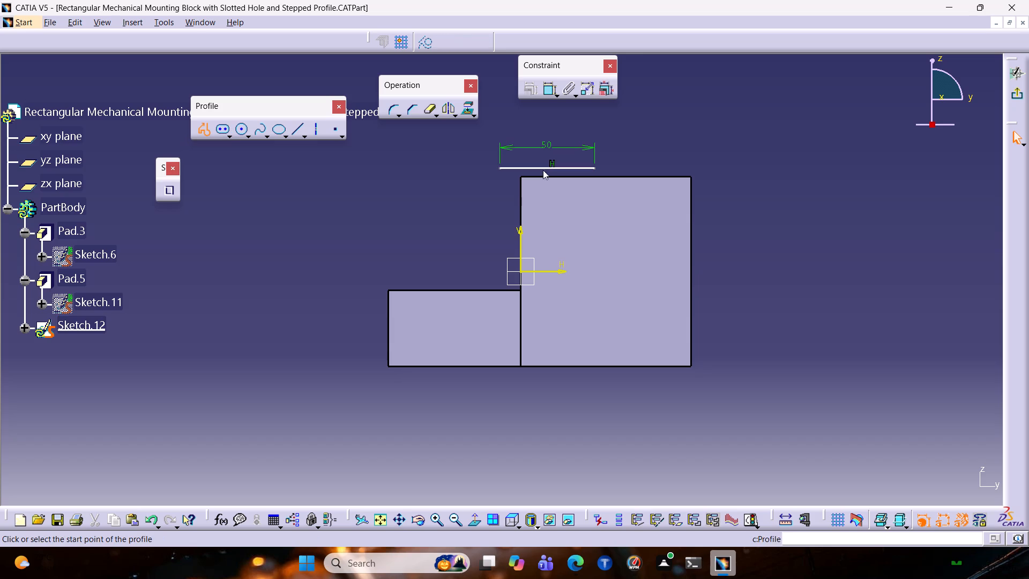
click(690, 177)
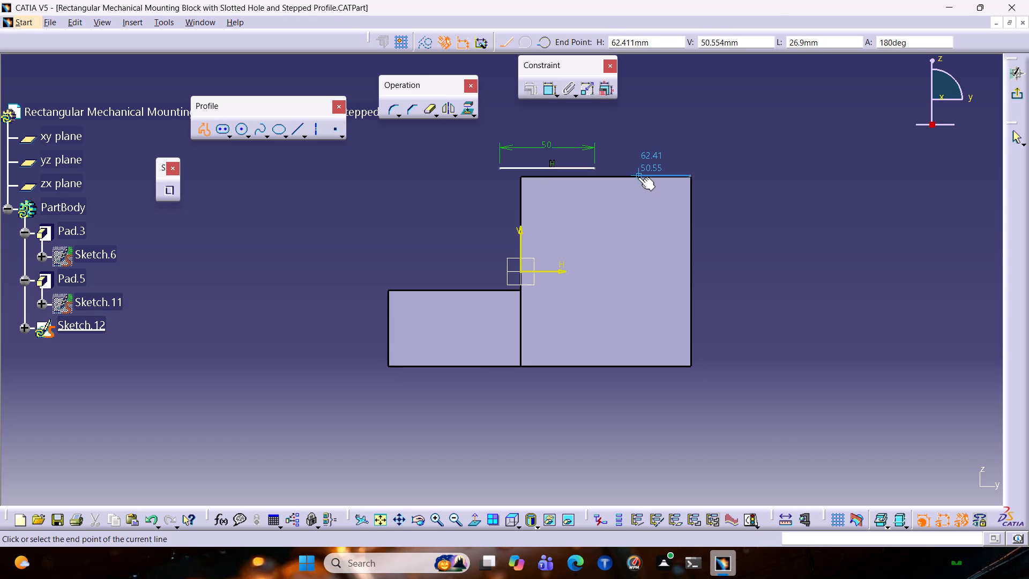
key(Tab)
key(Tab)
key(Tab)
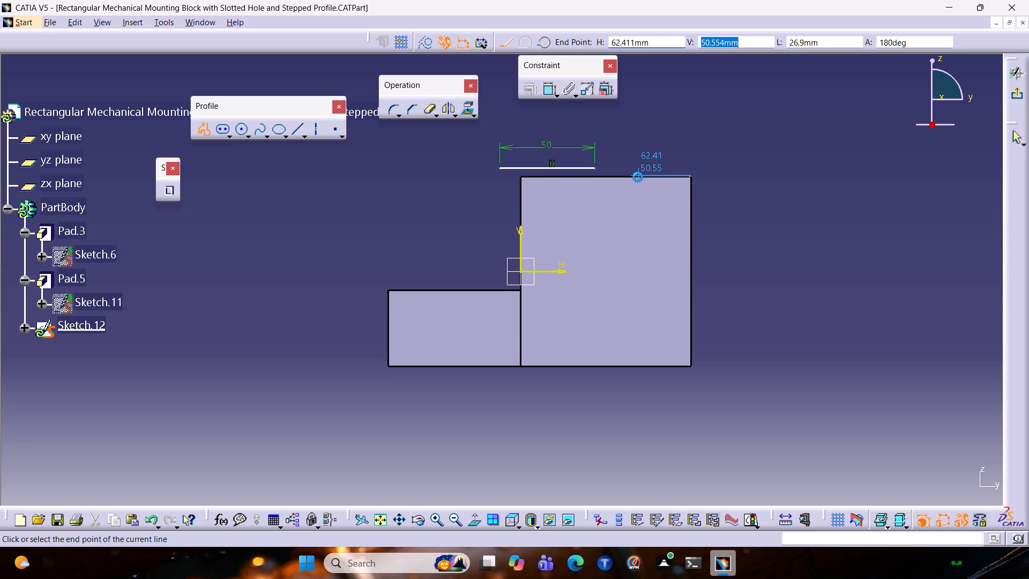
key(Tab)
text(30)
key(Return)
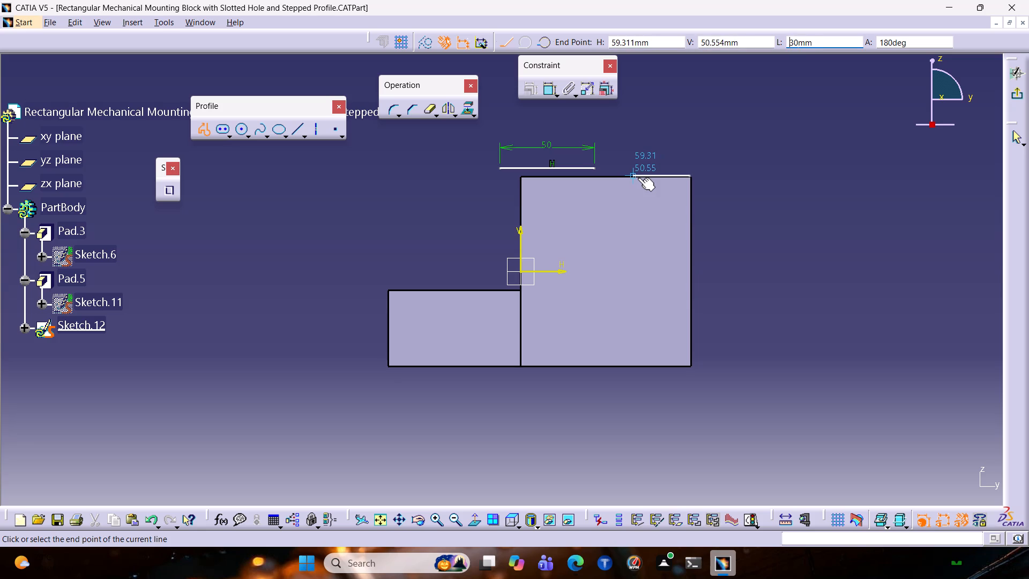
click(633, 177)
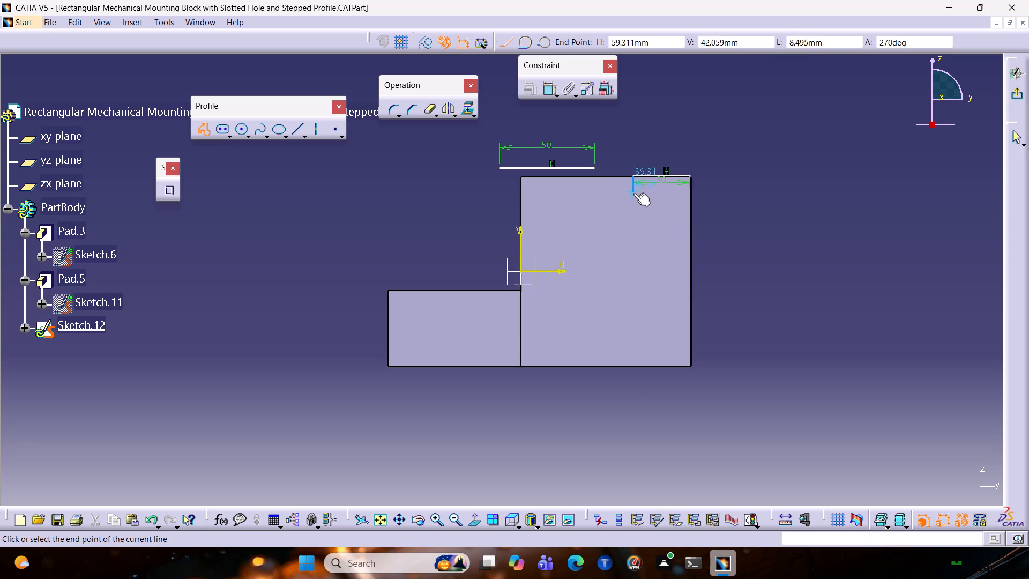
key(Escape)
key(Escape)
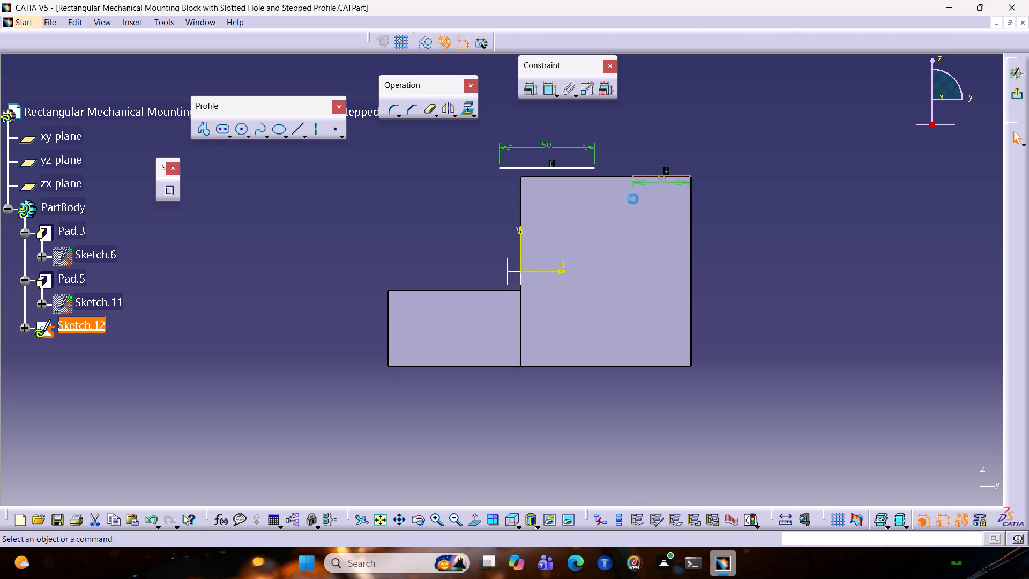
Add a coincidence constraint between the 30 mm line and the tall block's top edge.
click(658, 173)
ctrl+middle_drag(796, 239, 796, 239)
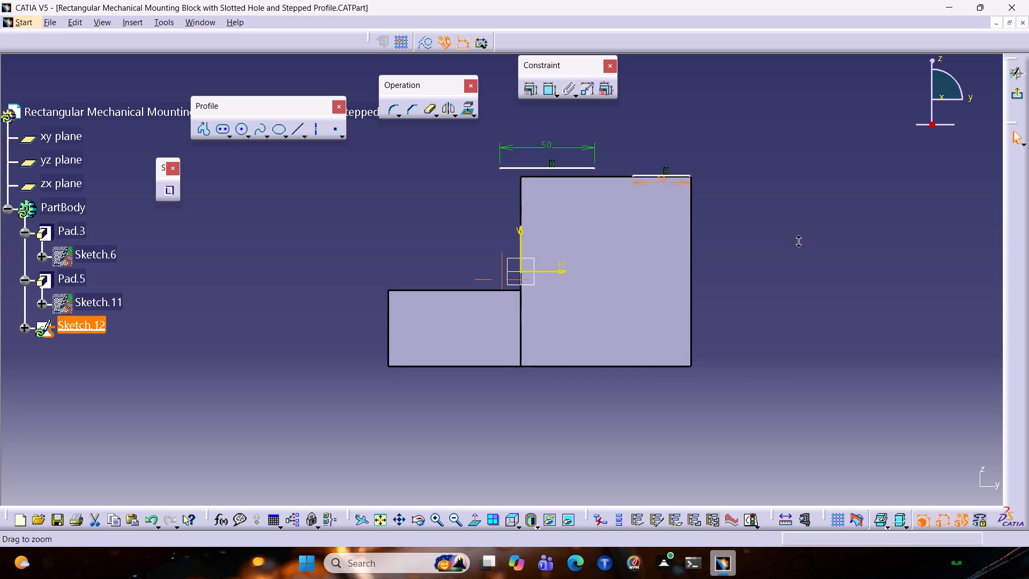
ctrl+middle_drag(796, 239, 840, 183)
middle_drag(782, 175, 711, 326)
click(712, 212)
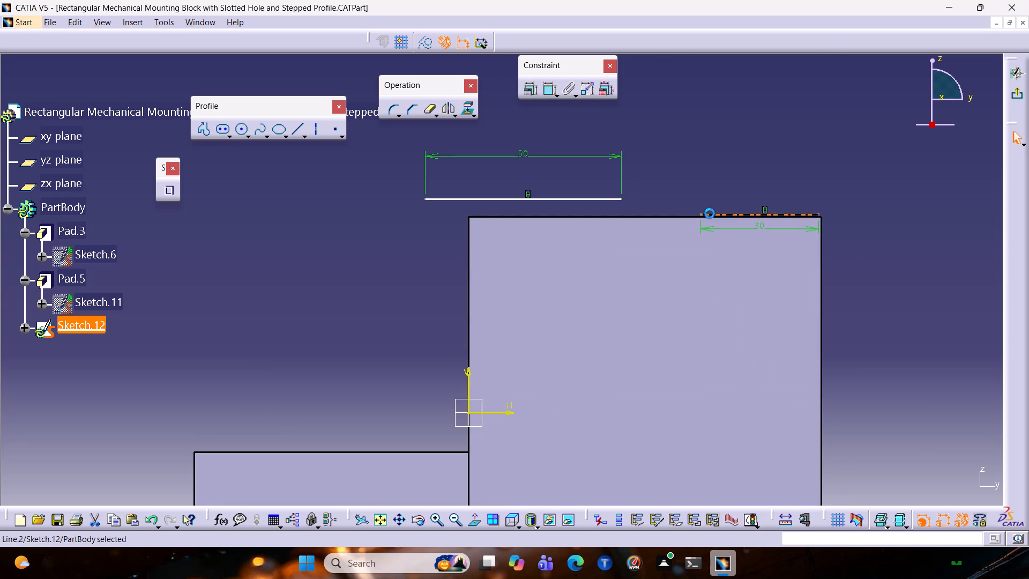
ctrl+click(696, 219)
click(530, 88)
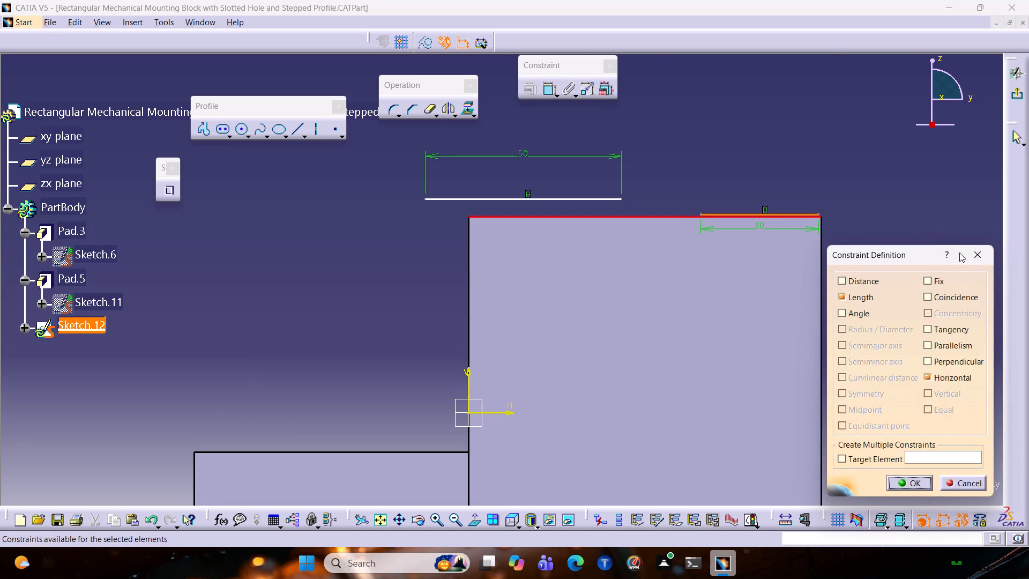
click(950, 294)
click(914, 488)
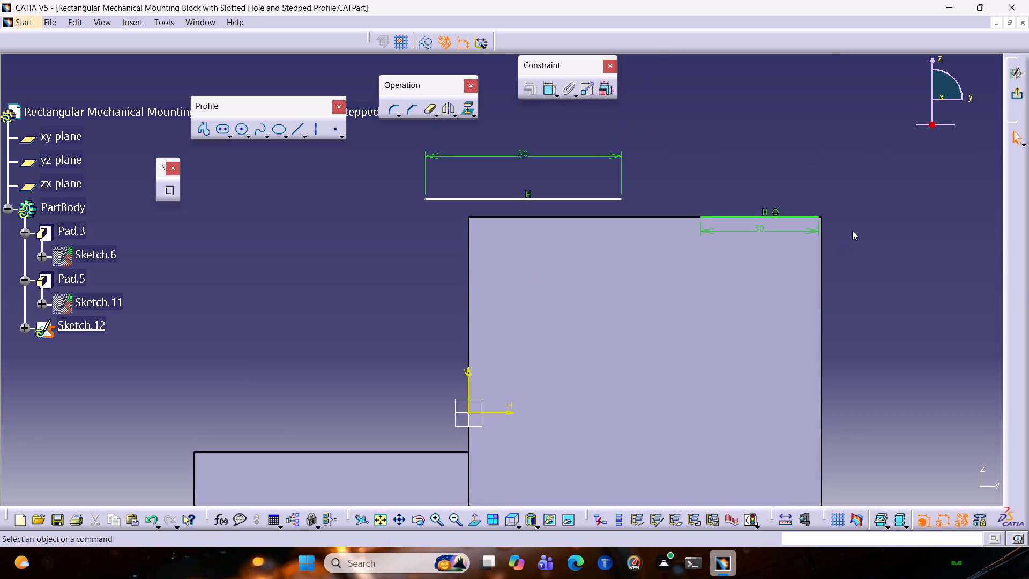
click(852, 199)
Move the 50 mm line back onto the block's top edge, just left of the 30 mm line.
drag(520, 199, 592, 222)
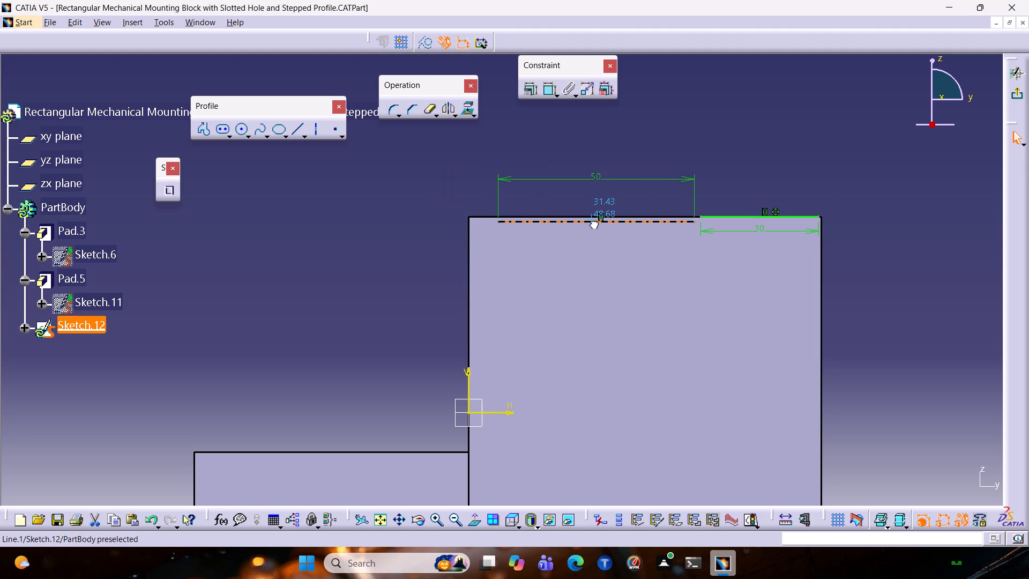
drag(592, 222, 588, 216)
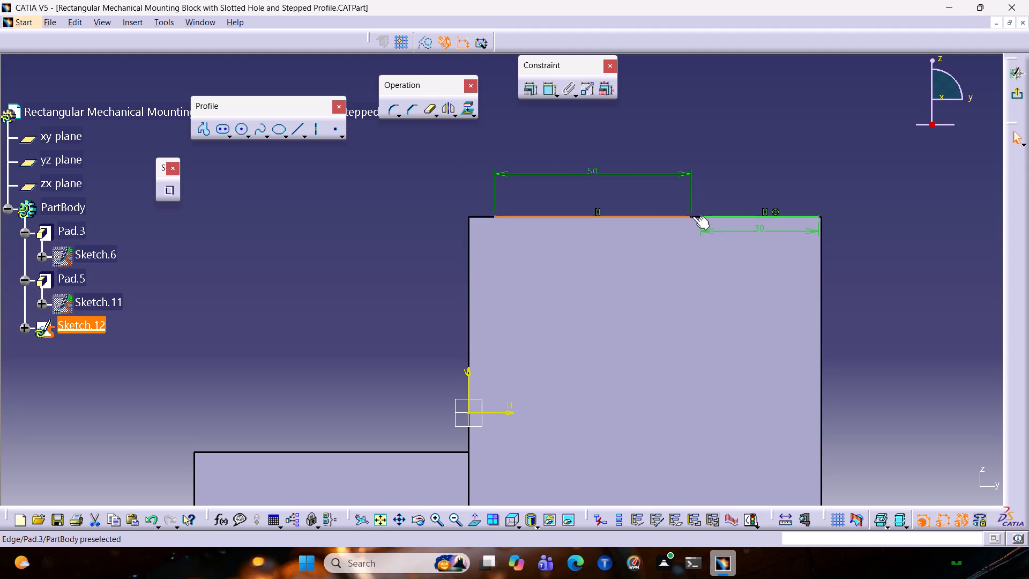
Make the right endpoint of the 50 mm line coincident with the left endpoint of the 30 mm line.
click(688, 217)
click(694, 237)
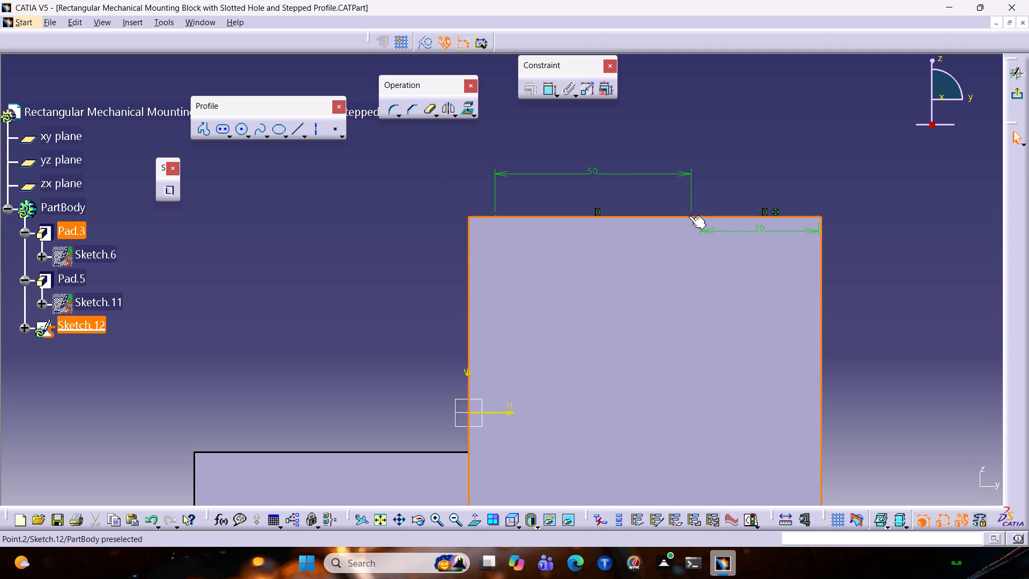
click(691, 215)
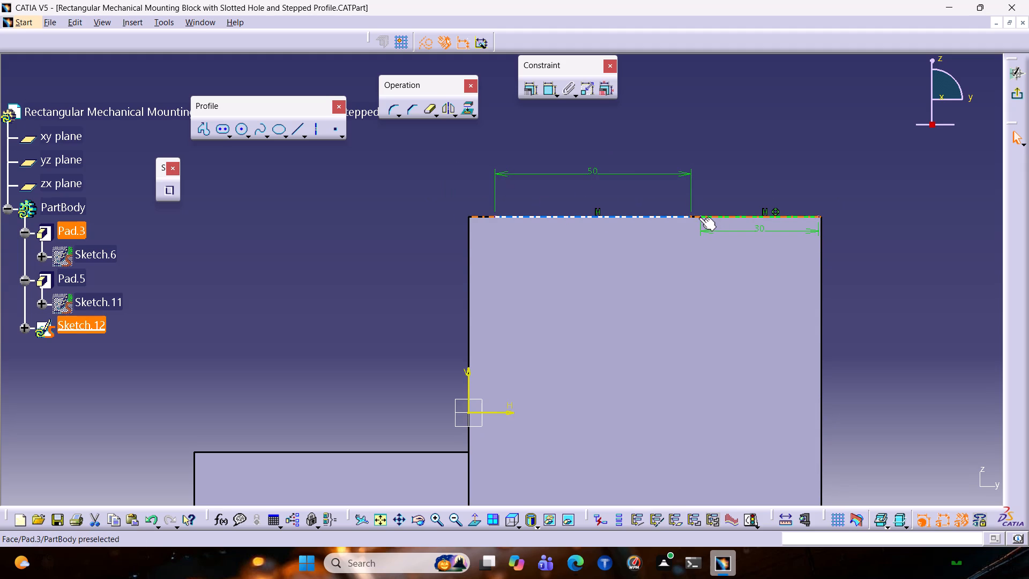
ctrl+click(699, 217)
click(727, 169)
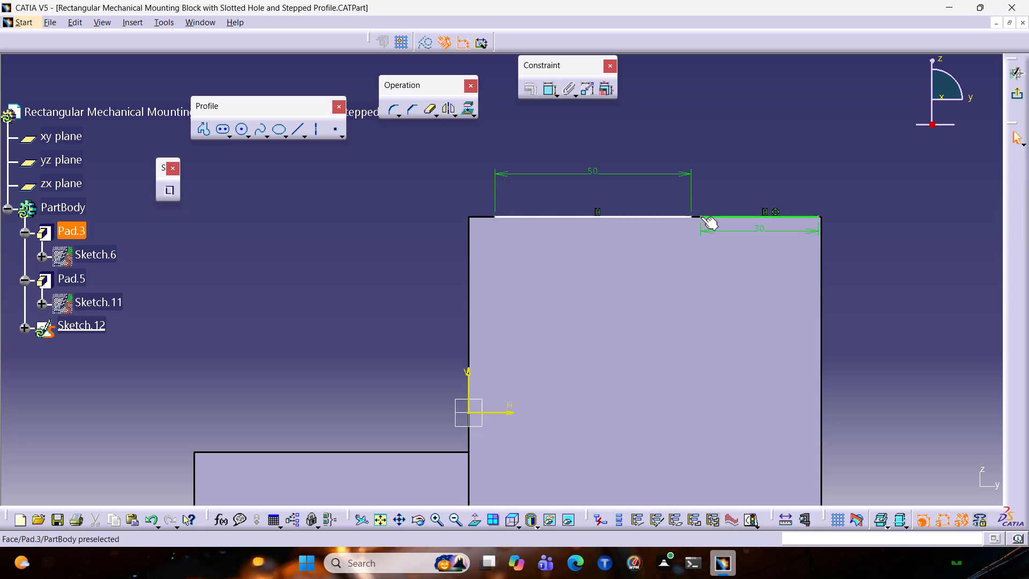
click(701, 216)
ctrl+click(691, 217)
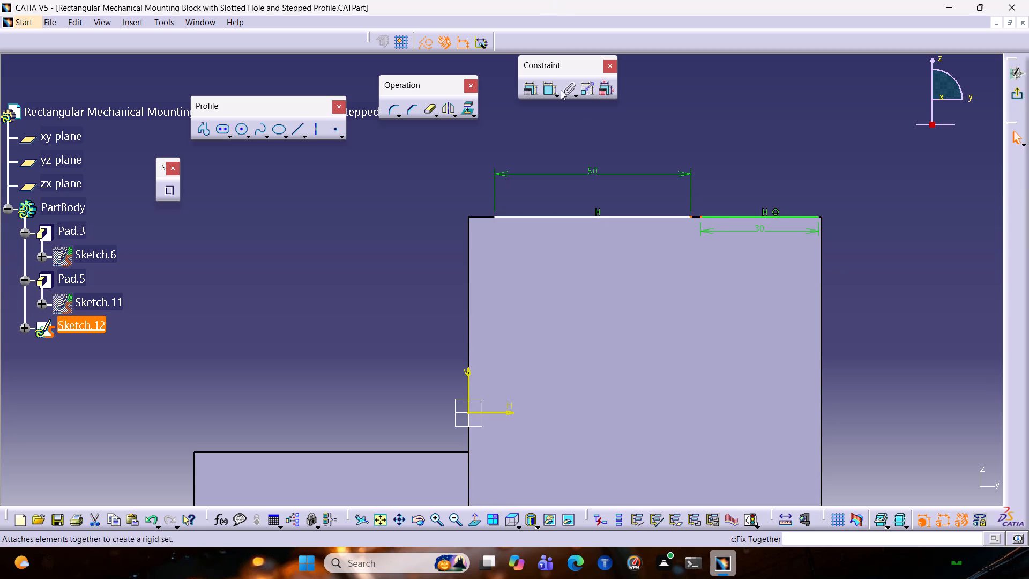
click(535, 90)
click(955, 300)
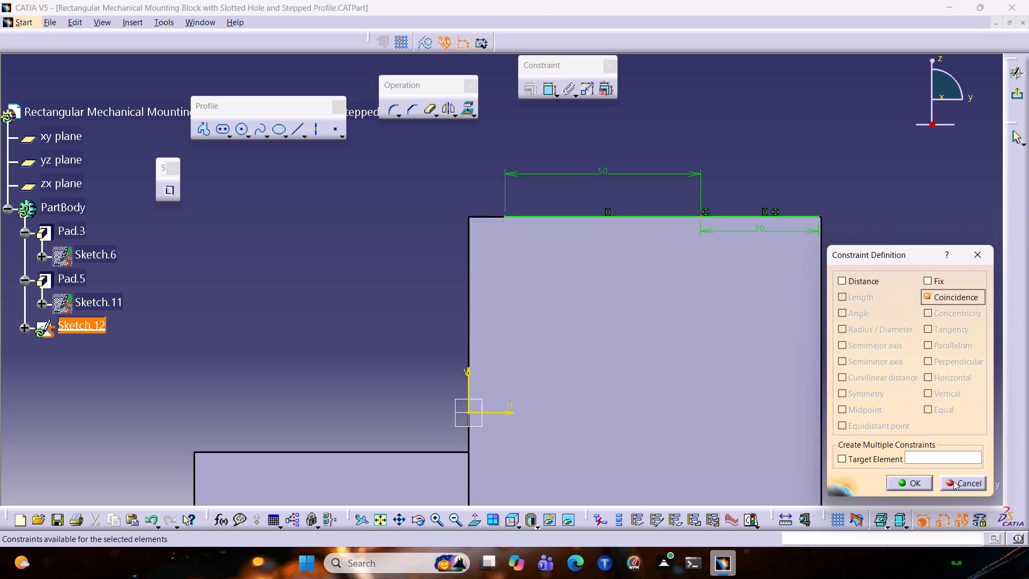
click(924, 484)
Select the 30 mm line on the block's top edge.
click(757, 218)
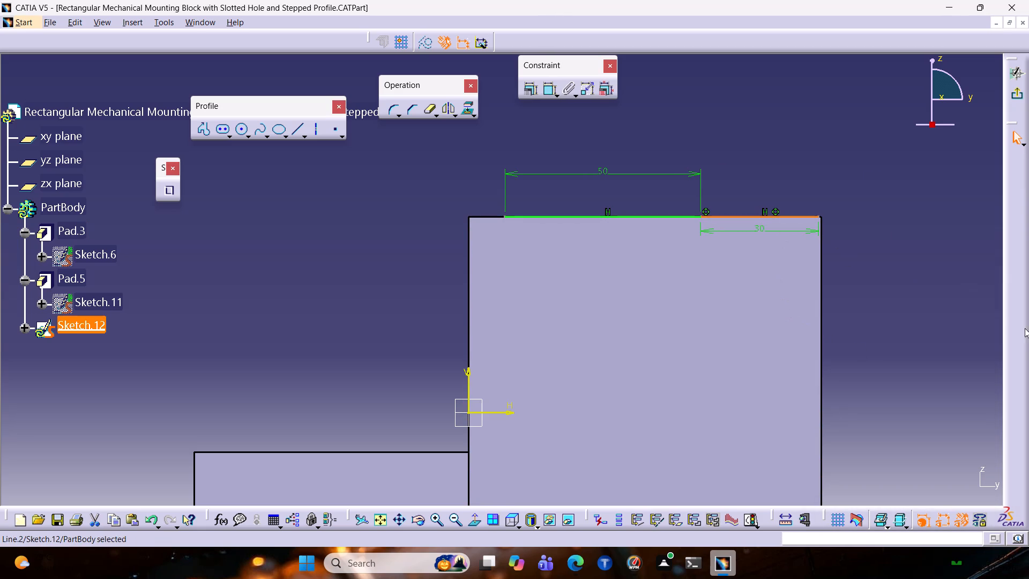
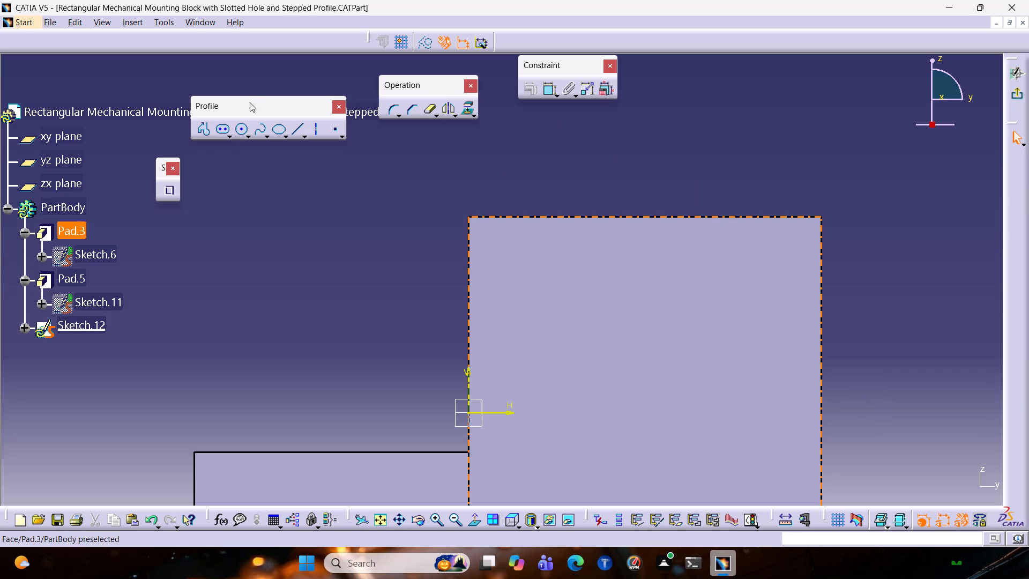
Draw a 30 mm horizontal line just above the middle of the tall block's top edge.
click(297, 126)
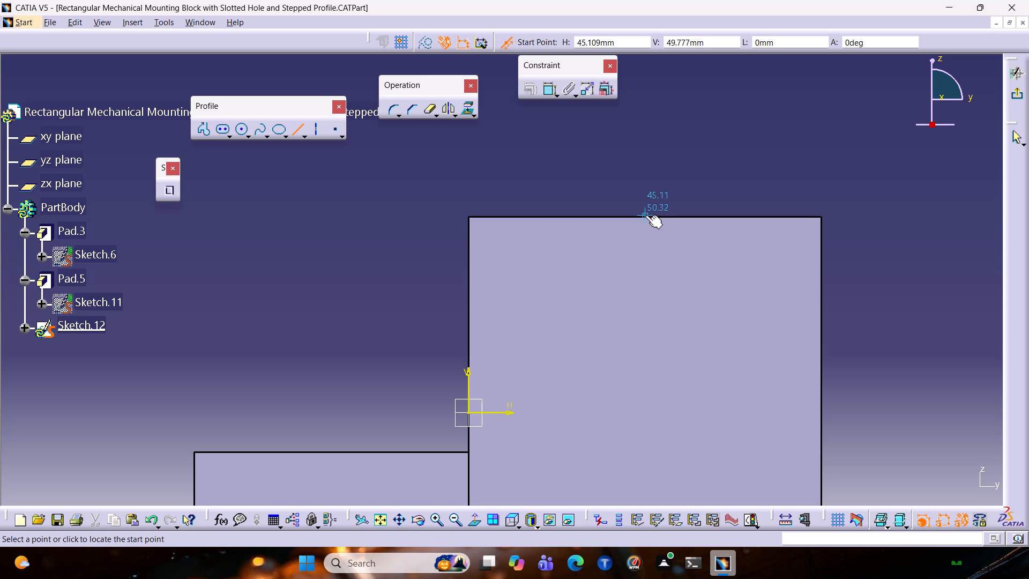
click(645, 215)
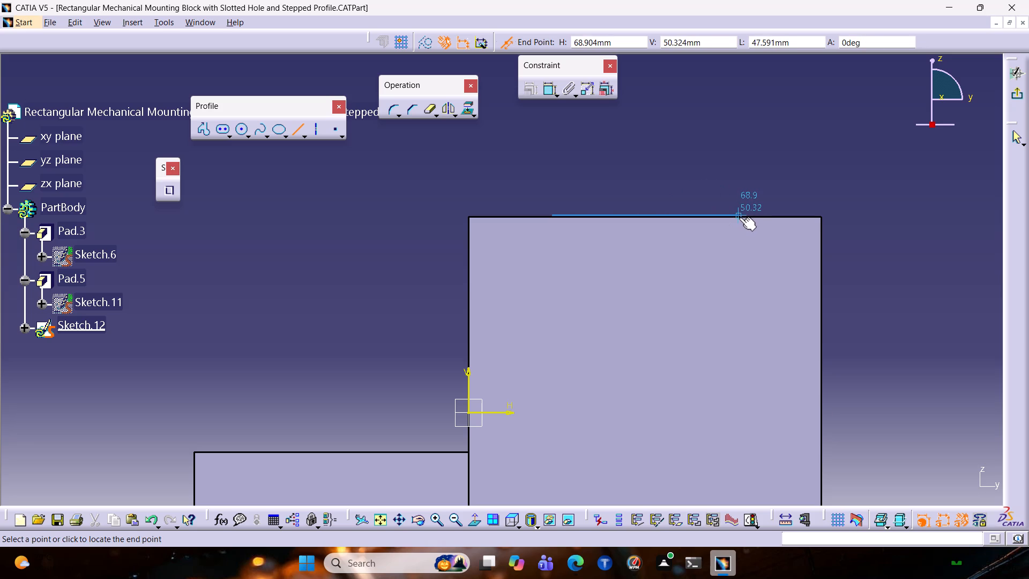
key(Tab)
key(Tab)
key(Tab)
key(Tab)
text(30)
key(Return)
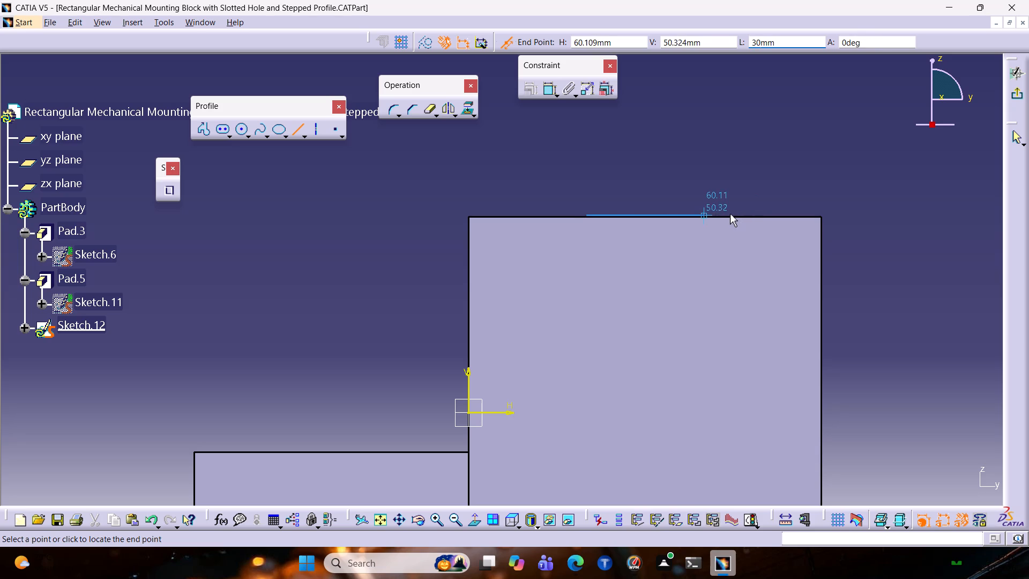
click(730, 213)
click(747, 147)
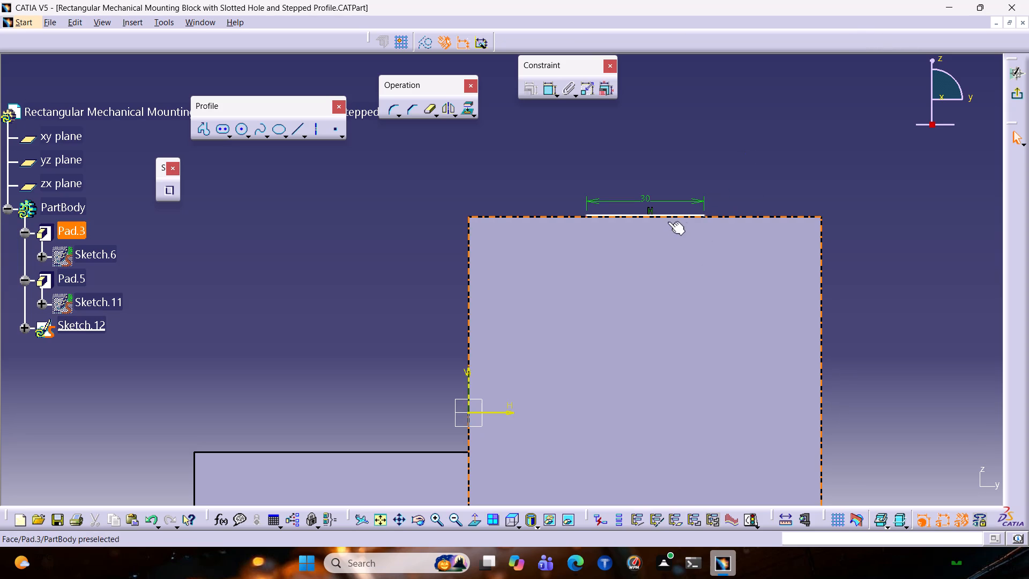
Add a coincidence constraint between the 30 mm line and the tall block's top edge.
click(661, 213)
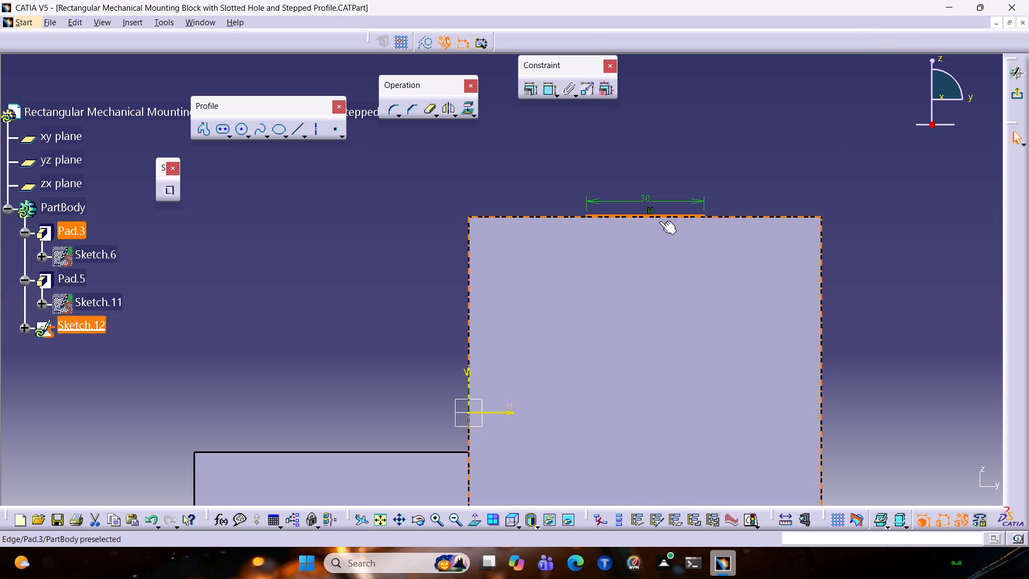
ctrl+click(660, 217)
click(635, 214)
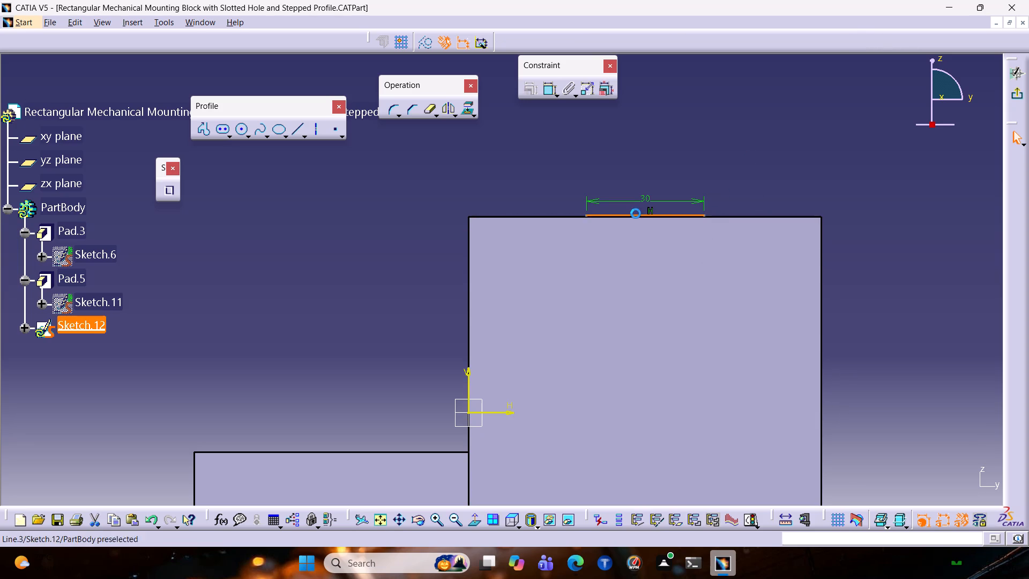
ctrl+click(553, 217)
click(528, 93)
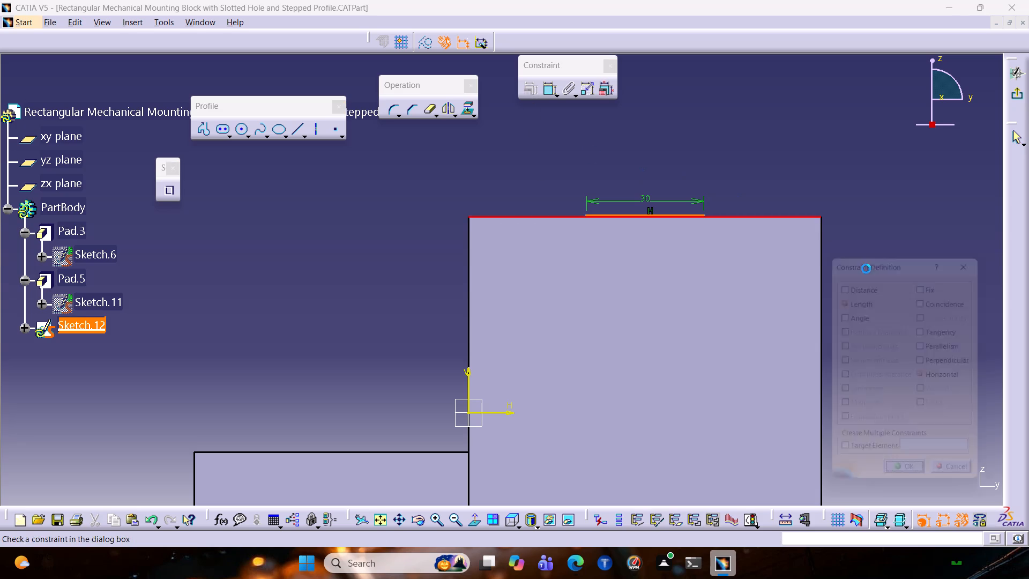
click(945, 302)
click(918, 485)
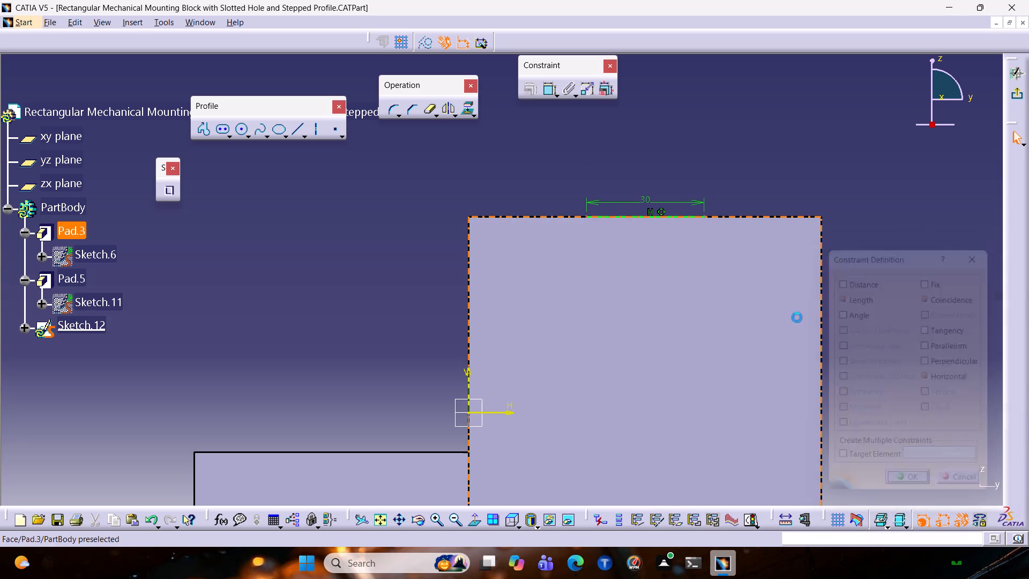
Start a profile at the 30 mm line's left endpoint with a 10 mm segment straight down.
click(207, 129)
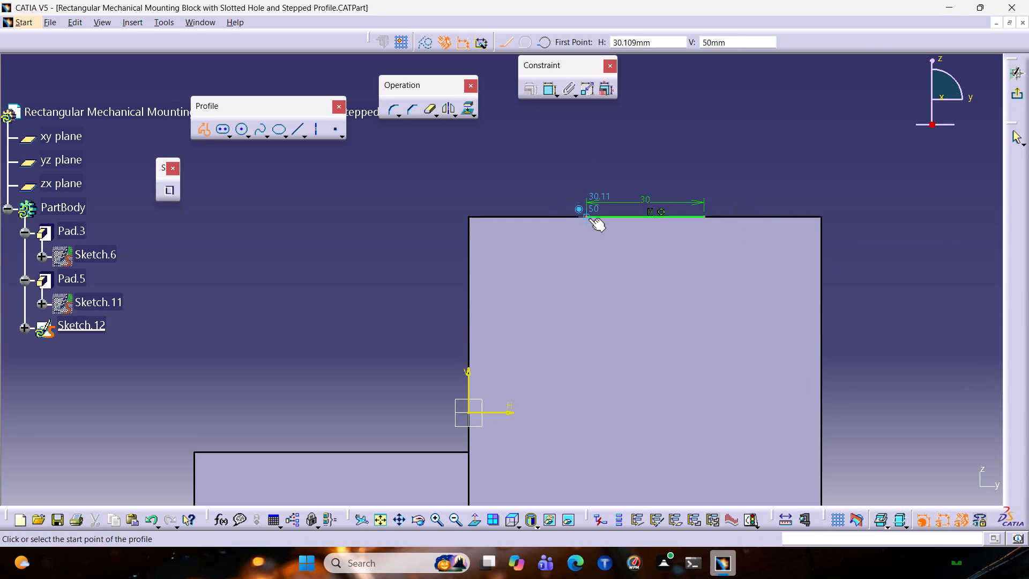
click(587, 219)
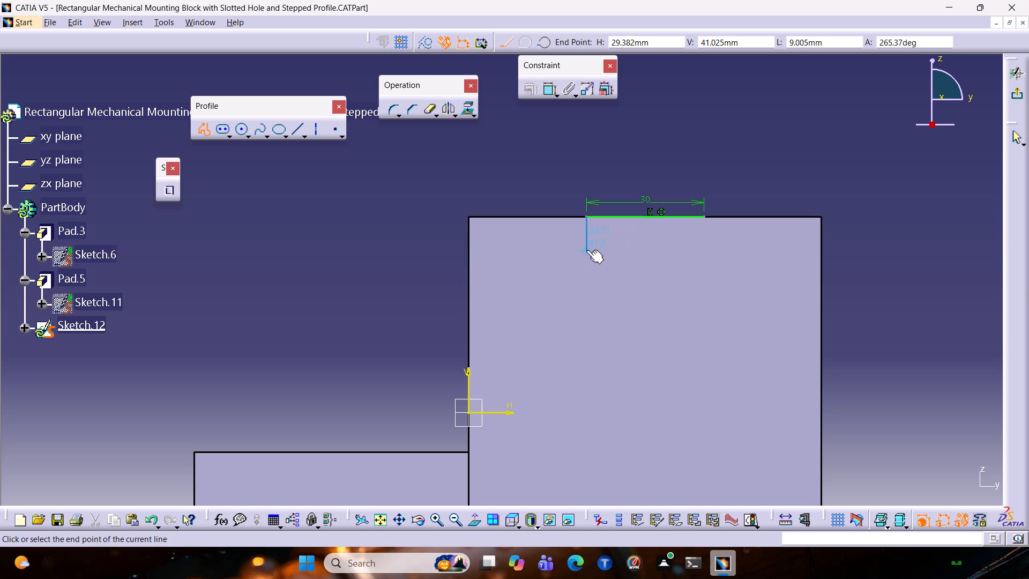
key(Tab)
key(Tab)
key(Tab)
key(Tab)
text(10)
key(Return)
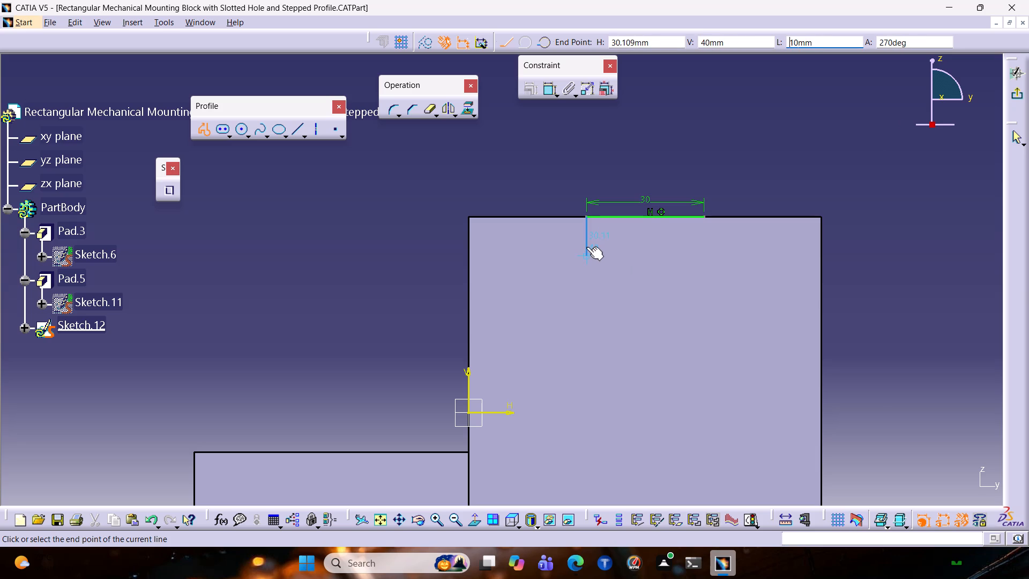
click(585, 256)
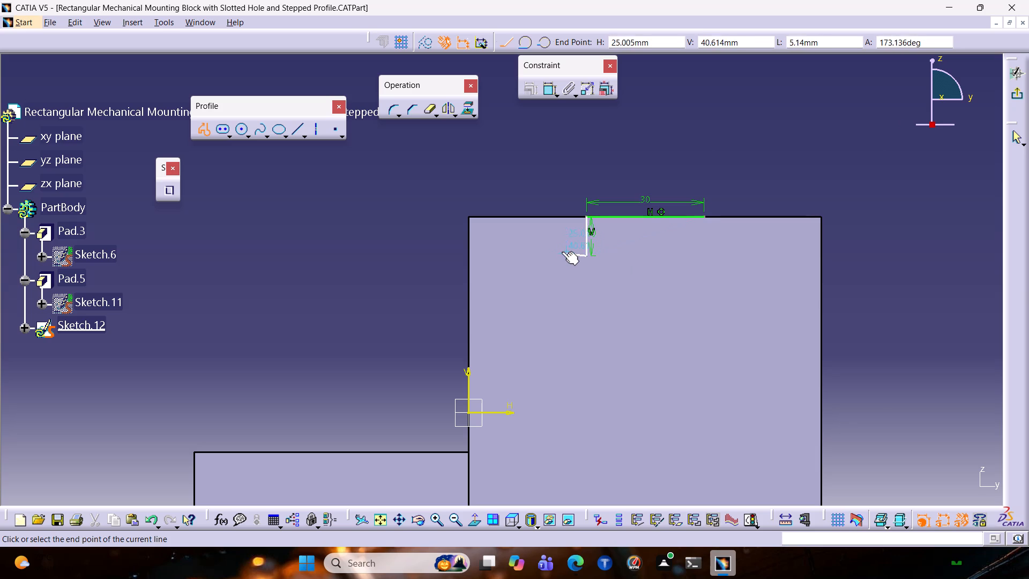
Continue the profile with a 10 mm horizontal segment to the left, forming the left ledge.
key(Tab)
key(Tab)
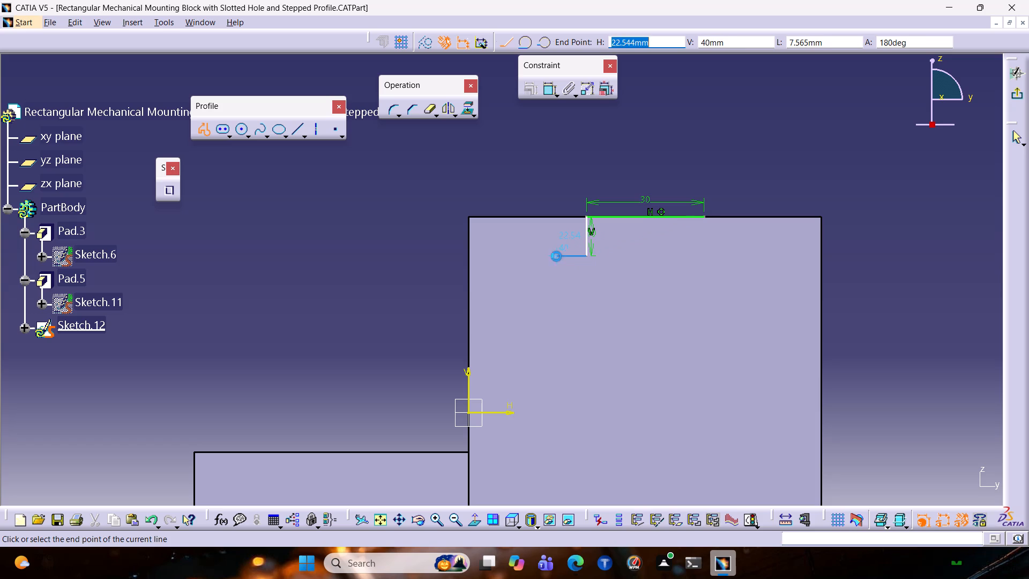
key(Tab)
key(Tab)
text(10)
key(Return)
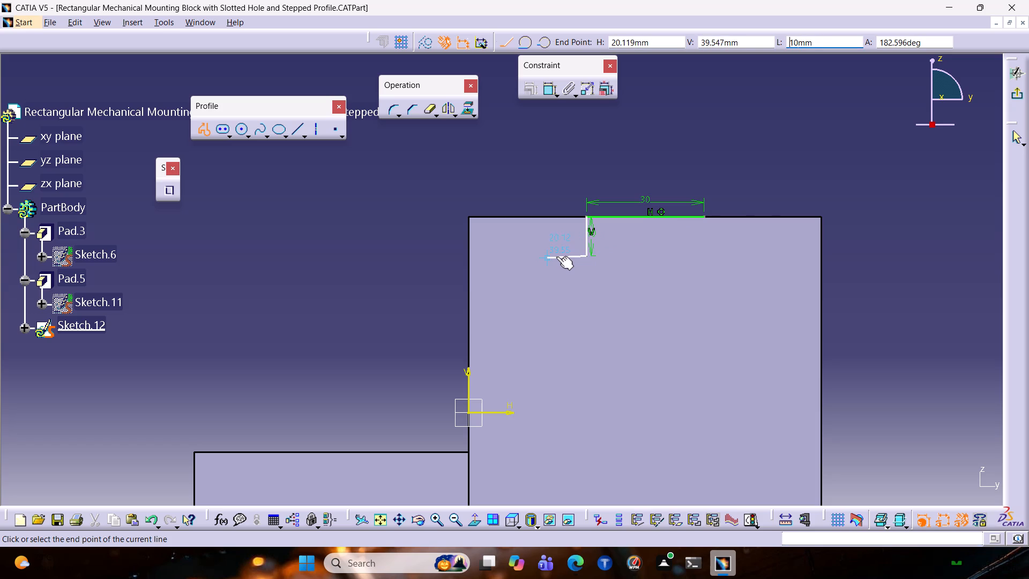
click(550, 257)
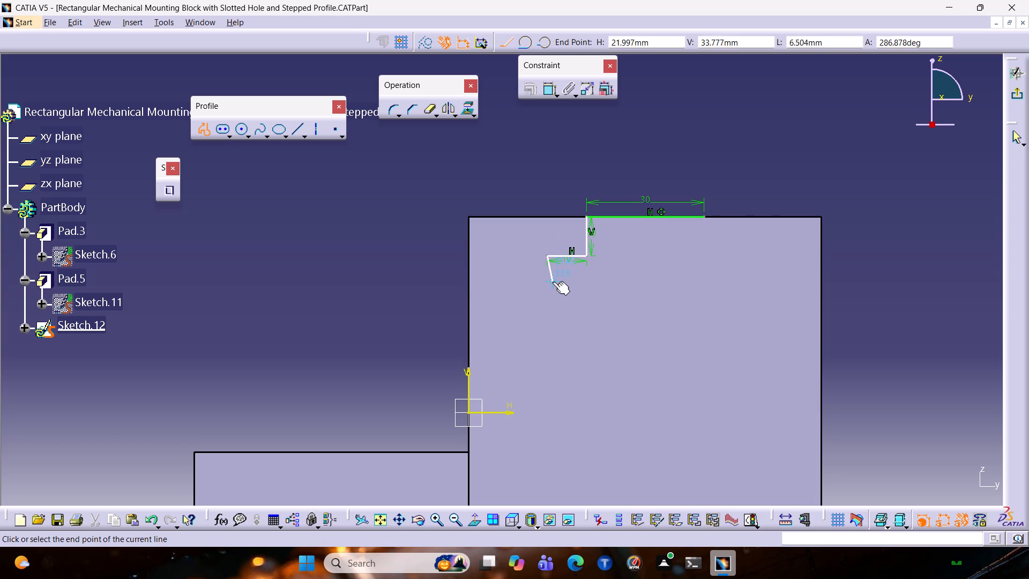
Continue the profile with a 10 mm vertical segment down from the left ledge's outer end.
key(Tab)
key(Tab)
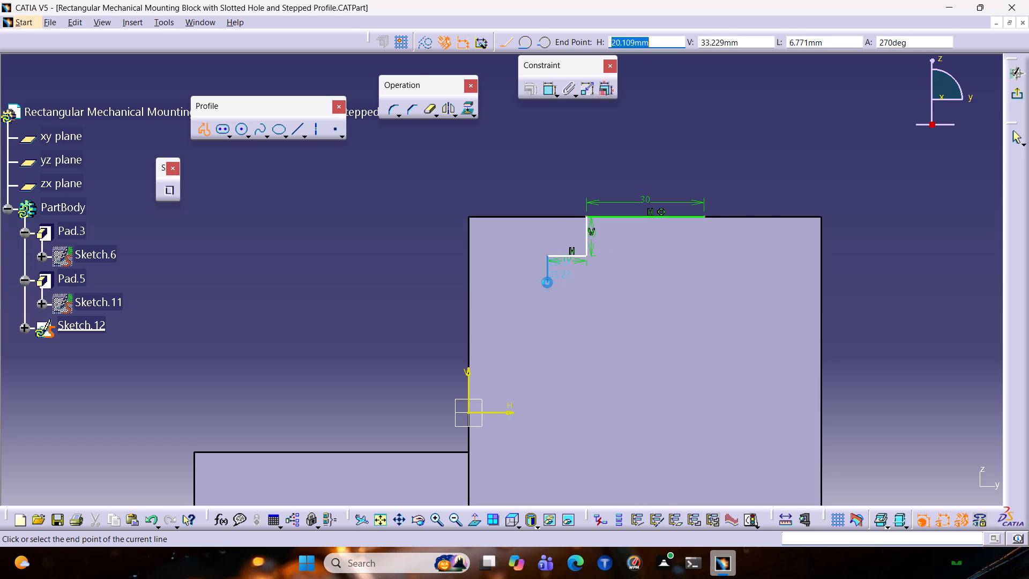
key(Tab)
key(Tab)
key(1)
key(0)
key(Return)
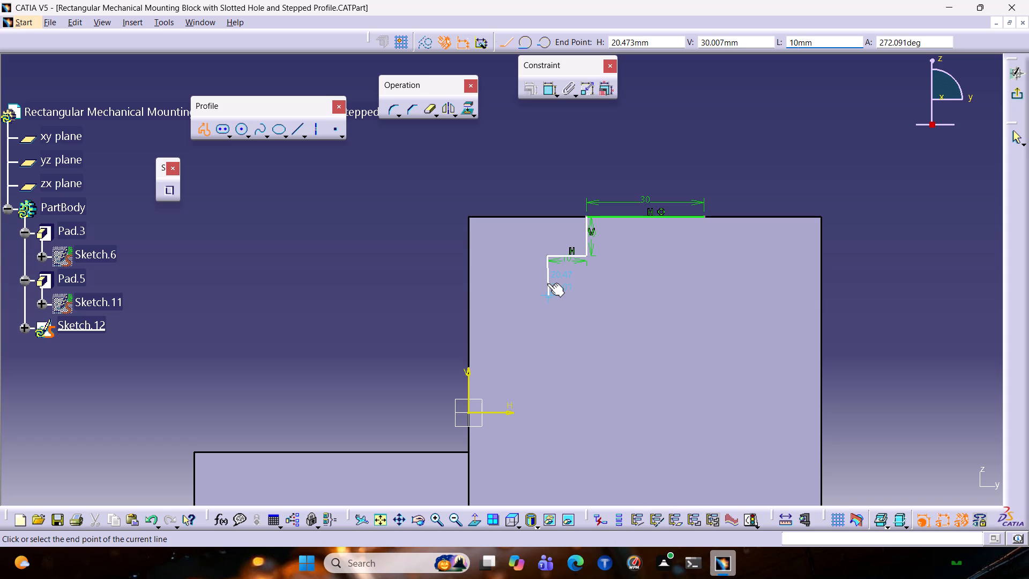
click(547, 292)
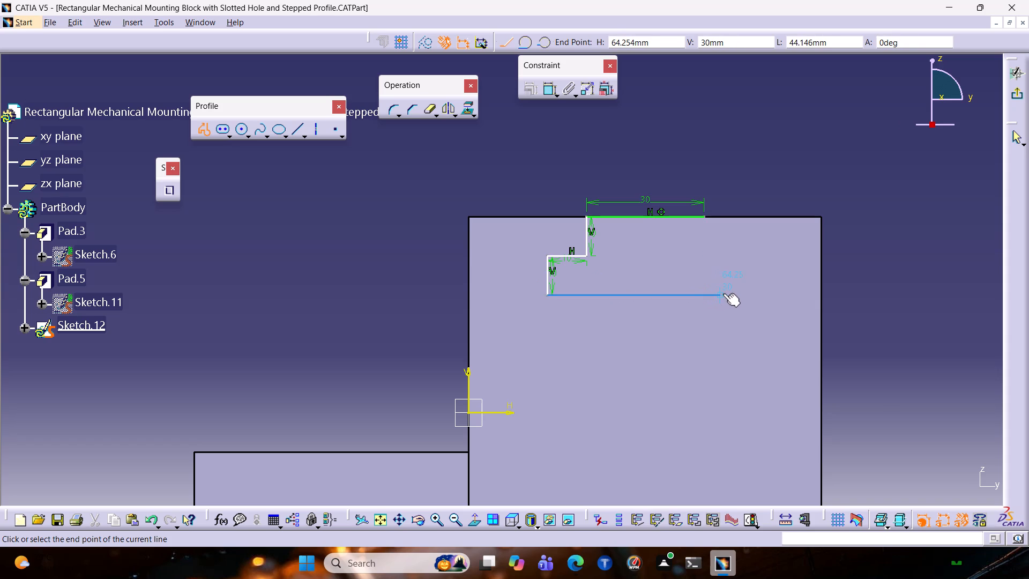
Continue the profile with a 50 mm horizontal segment to the right as its bottom edge.
key(Tab)
key(Tab)
key(Tab)
key(Tab)
key(5)
key(0)
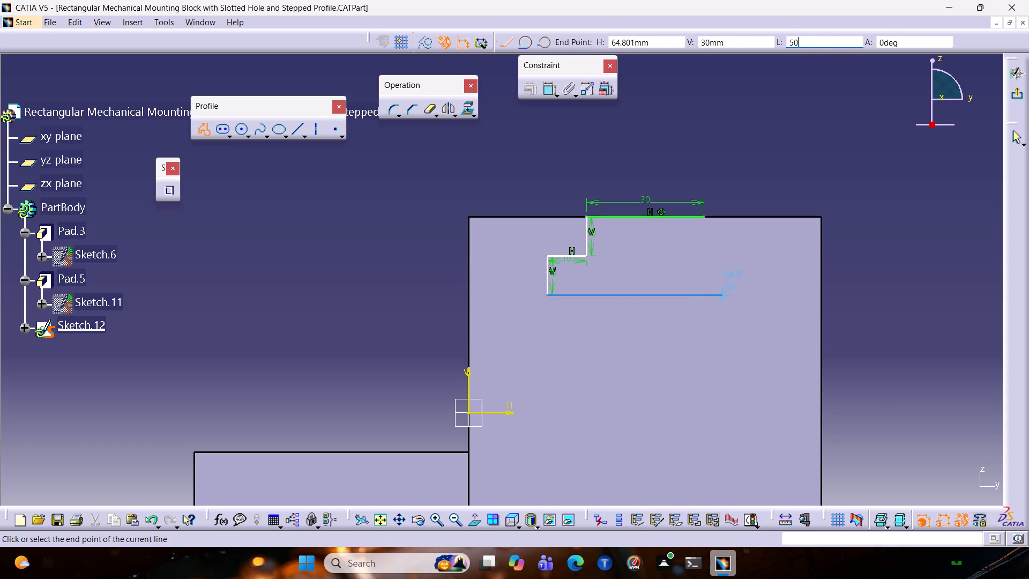
key(Return)
click(743, 293)
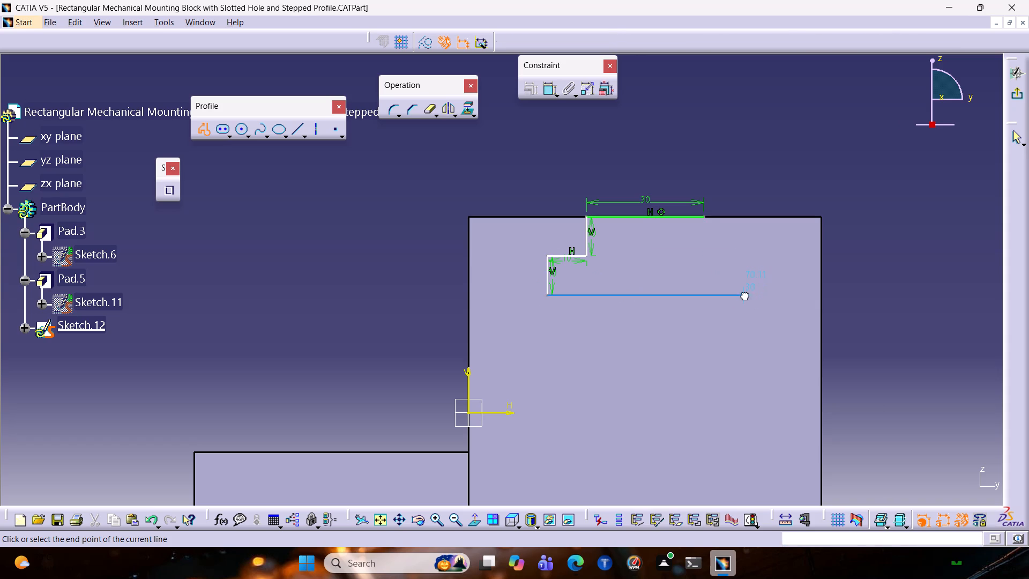
Draw the profile's right side up to the left ledge's level and add a 10 mm horizontal ledge inward.
click(745, 257)
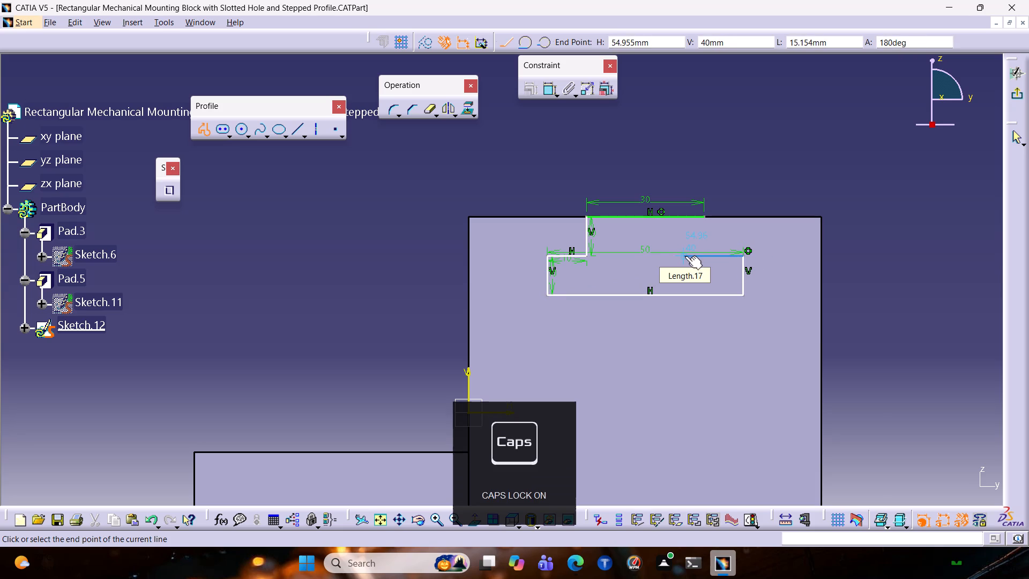
key(Tab)
key(Tab)
key(Tab)
key(Tab)
text(10)
key(Return)
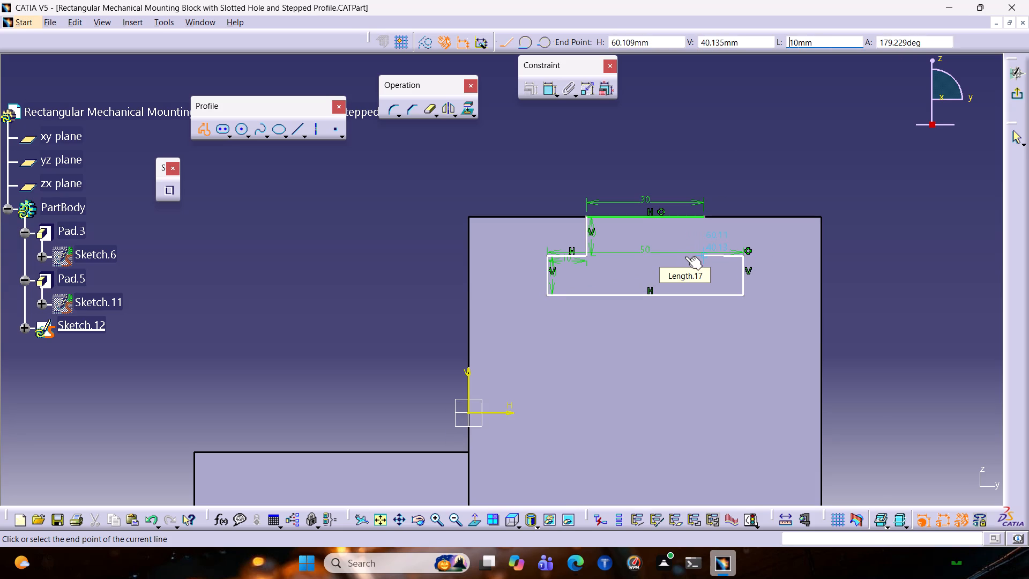
click(698, 255)
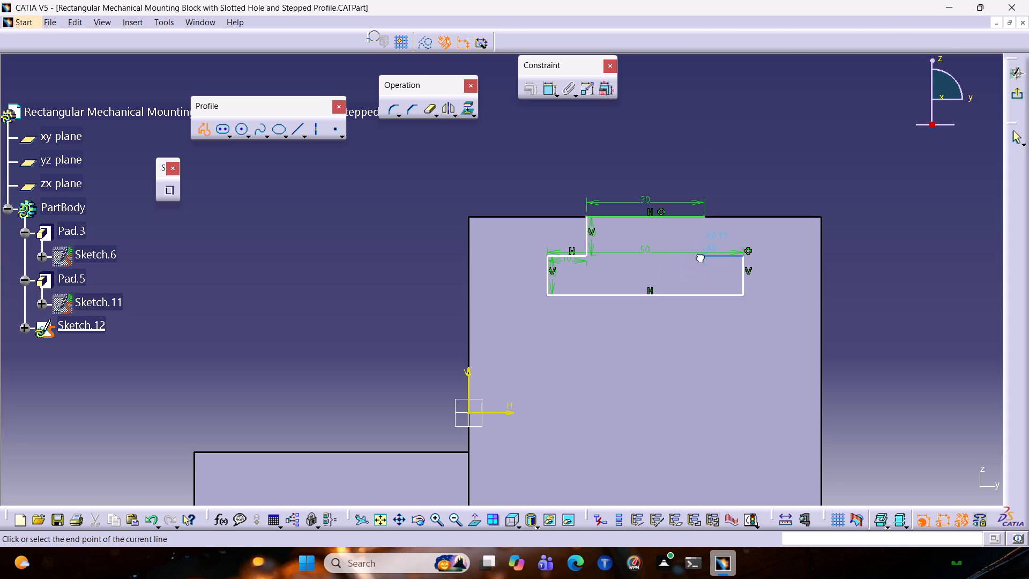
Close the profile with a vertical segment up to the 30 mm line's right endpoint and end the Profile command.
click(703, 217)
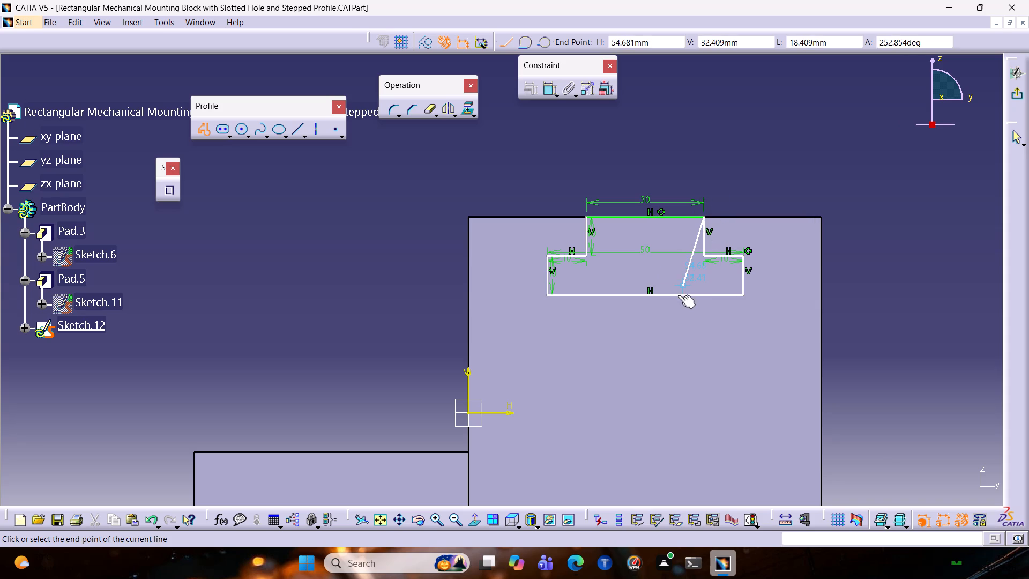
key(Escape)
key(Escape)
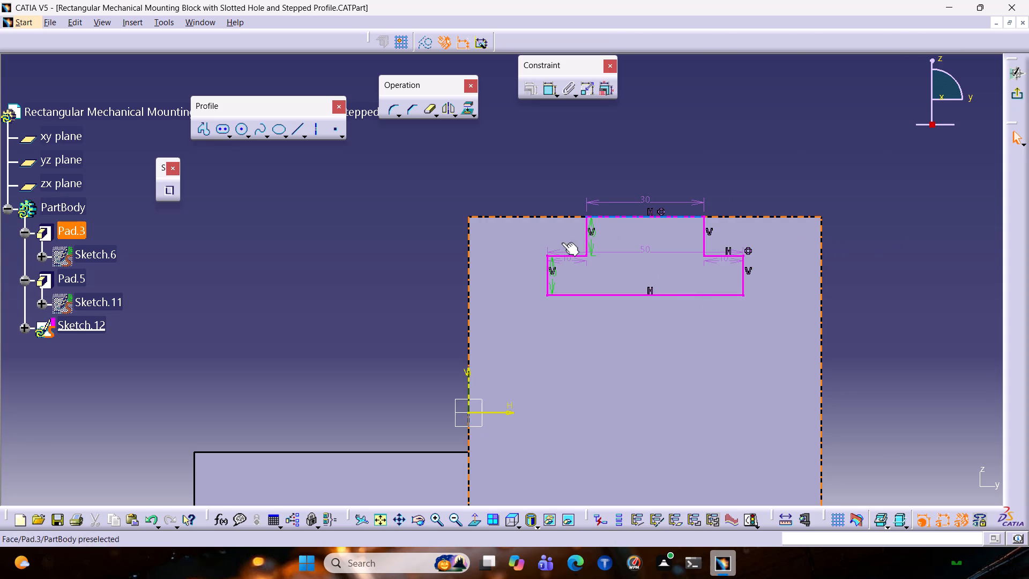
Delete the 10 mm length constraint on the profile's left ledge.
click(579, 264)
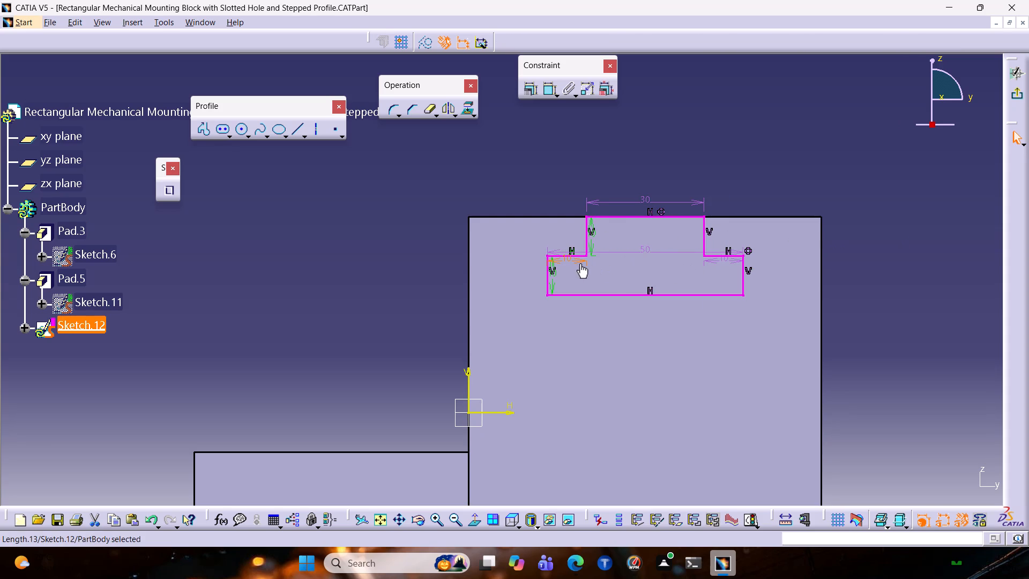
key(Delete)
Move the 30 mm dimension farther above the block's top edge.
drag(657, 202, 659, 188)
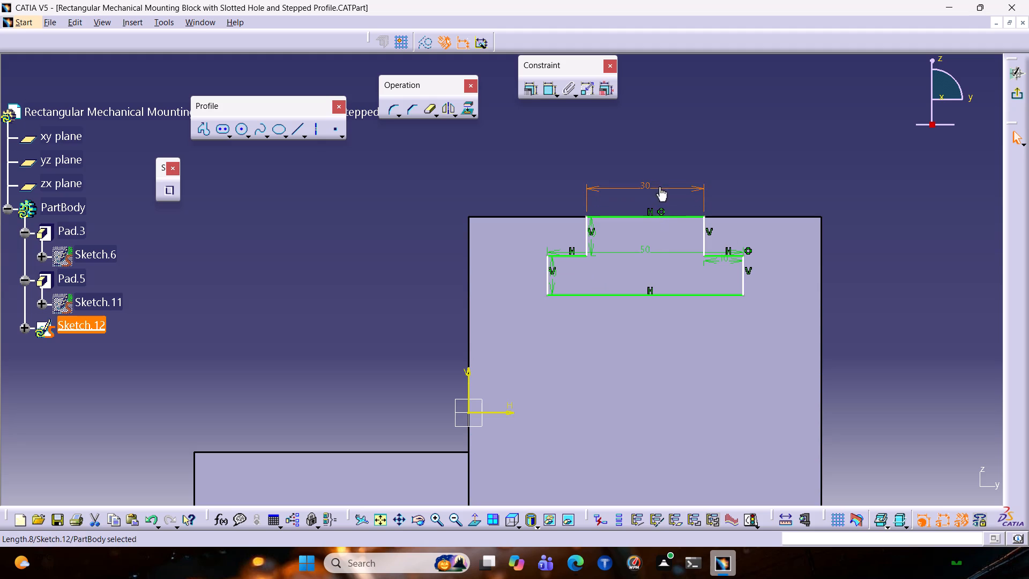
Dimension the distance from the profile's right side to the block's right edge and set it to 20 mm.
click(545, 88)
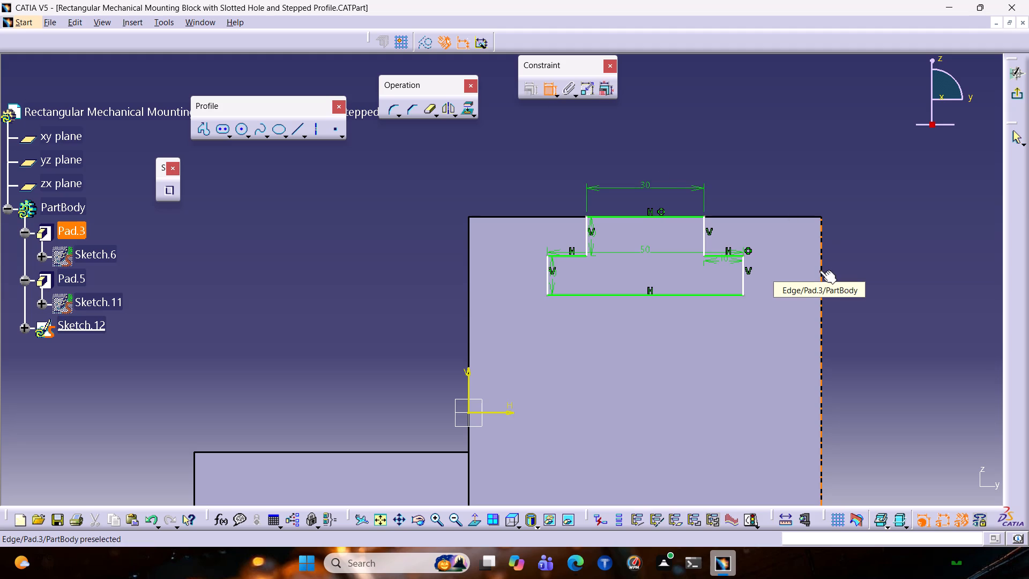
click(819, 270)
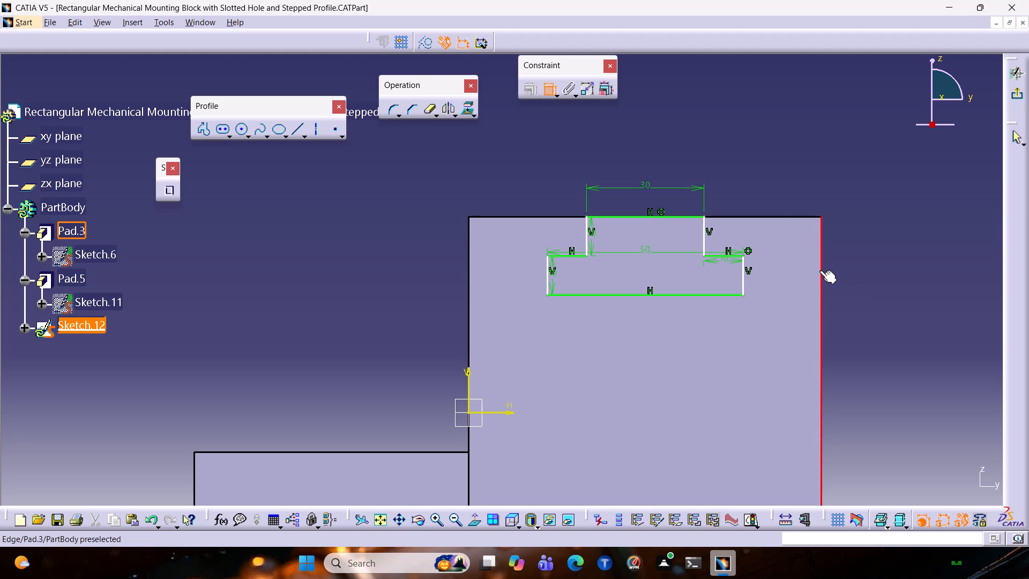
click(741, 269)
click(757, 160)
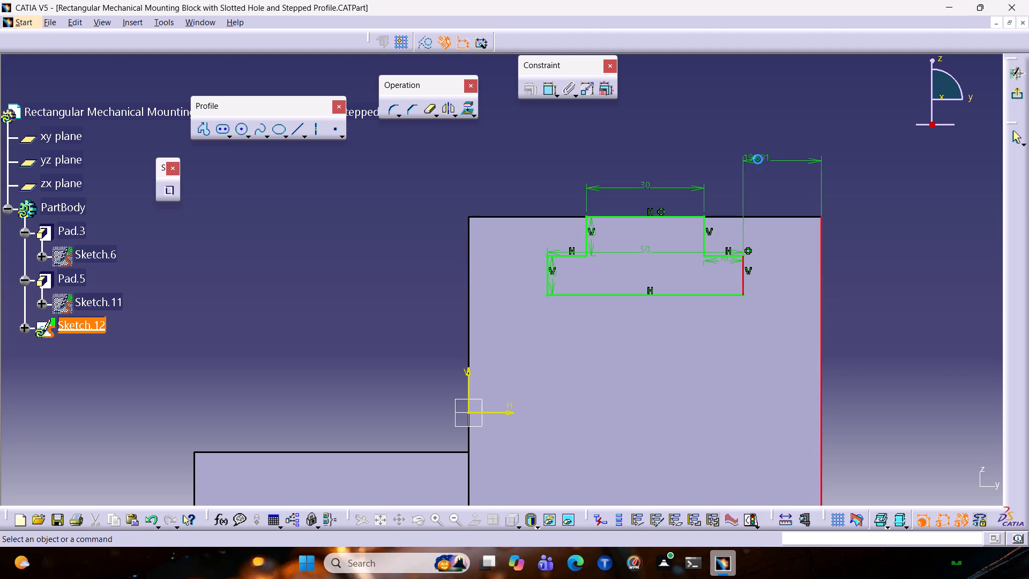
double_click(758, 160)
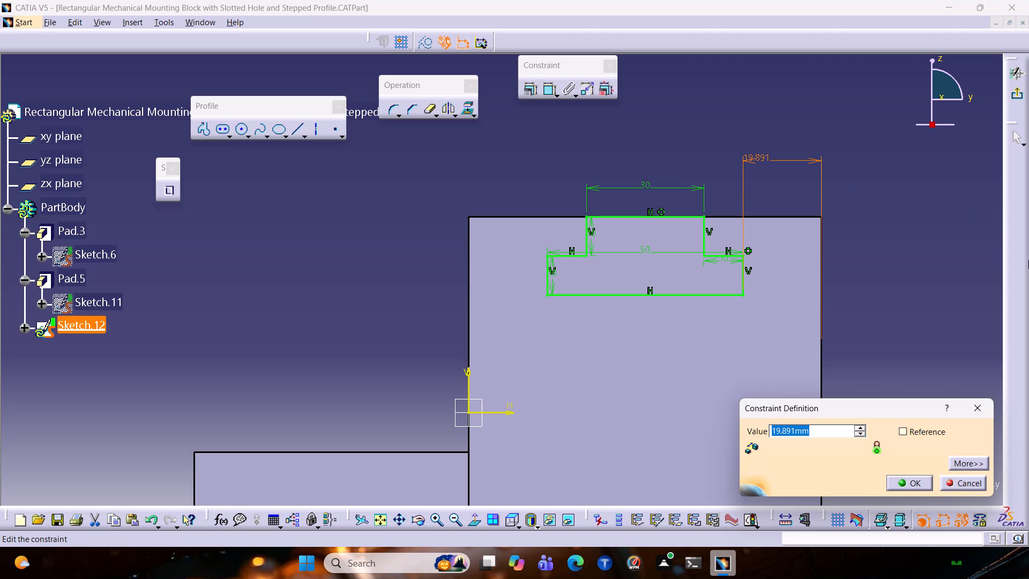
key(0)
key(BackSpace)
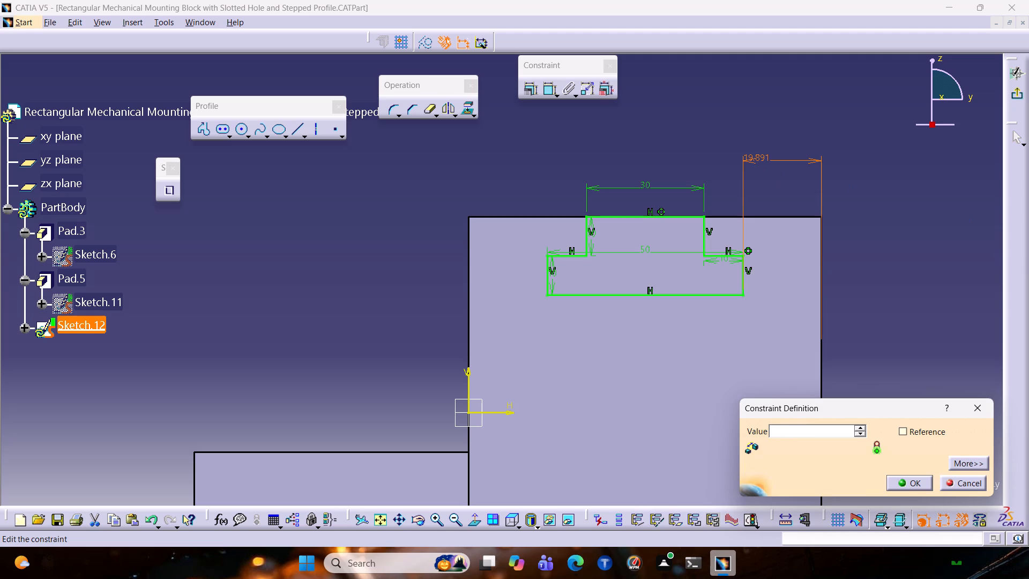
text(20)
key(Return)
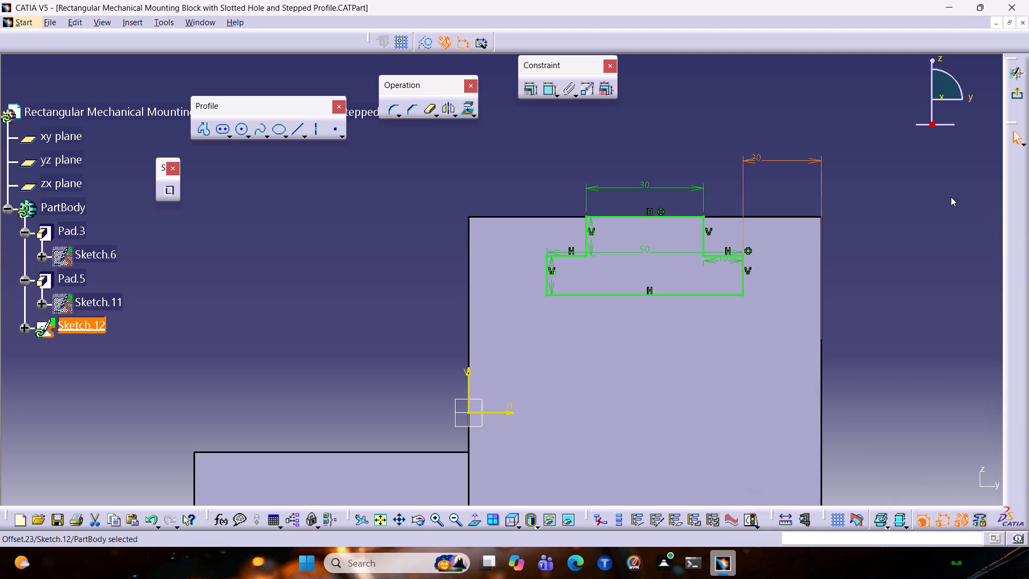
Exit the sketch and return to the 3D part.
click(1020, 95)
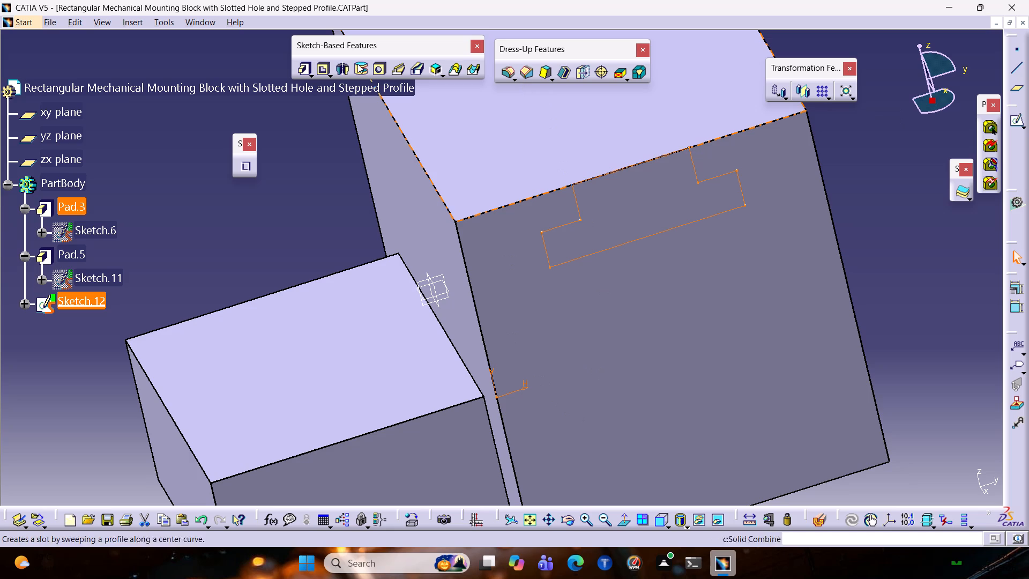
Cut the T-shaped profile through the mounting block with an Up to last pocket.
click(320, 71)
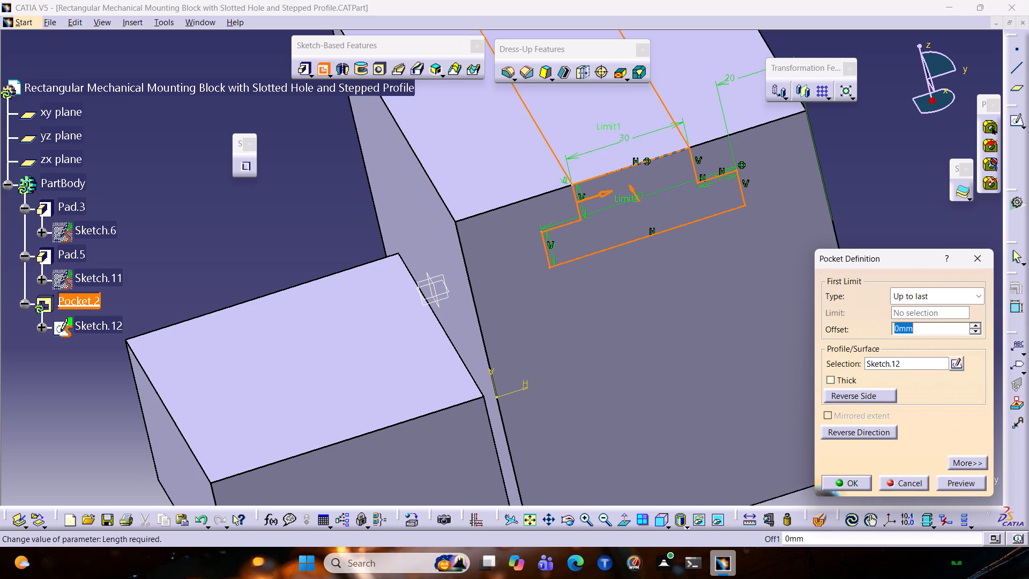
click(958, 481)
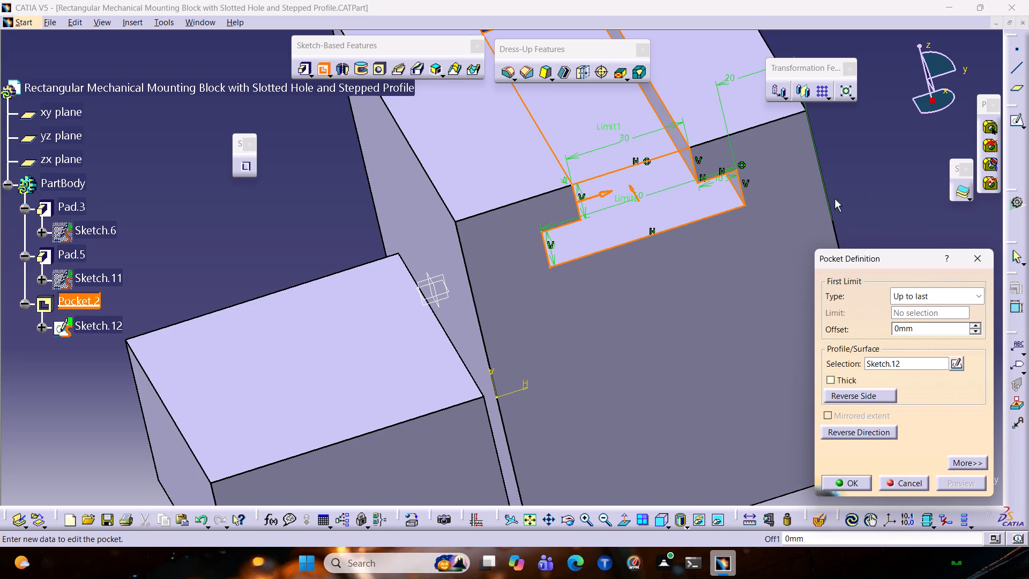
click(866, 484)
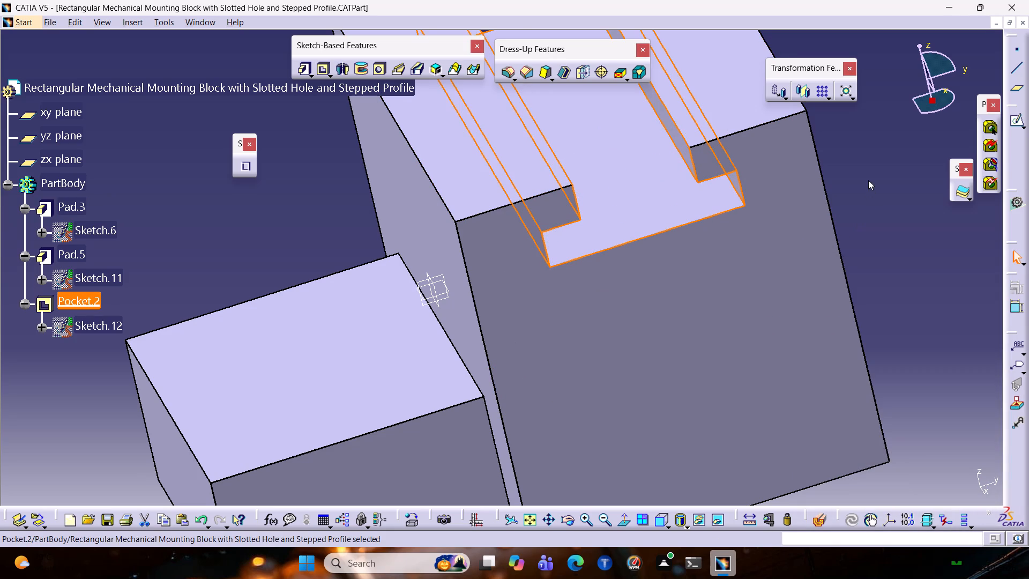
Open a new sketch on the front face of the lower side block.
ctrl+middle_drag(867, 182, 829, 235)
click(815, 263)
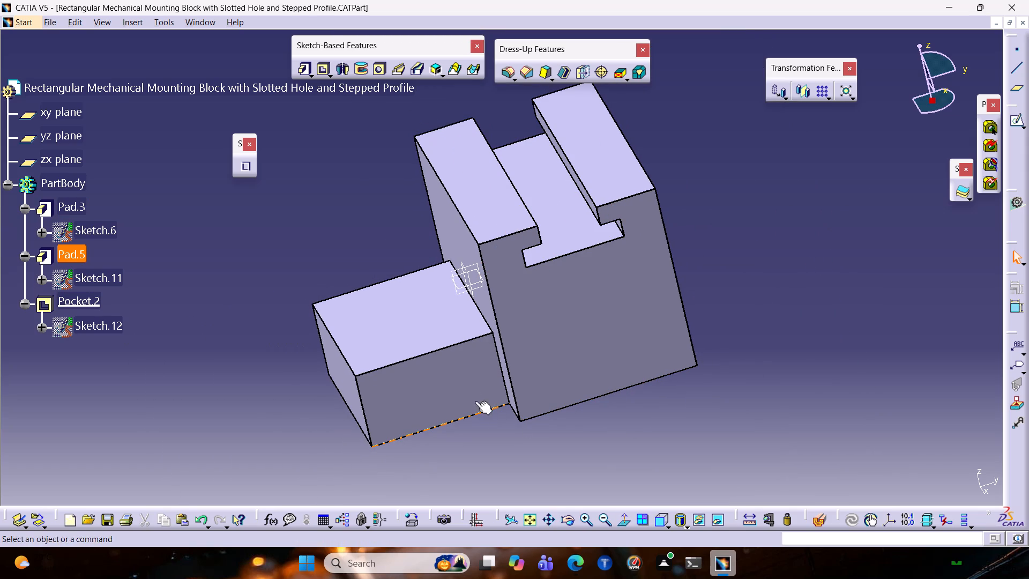
click(408, 323)
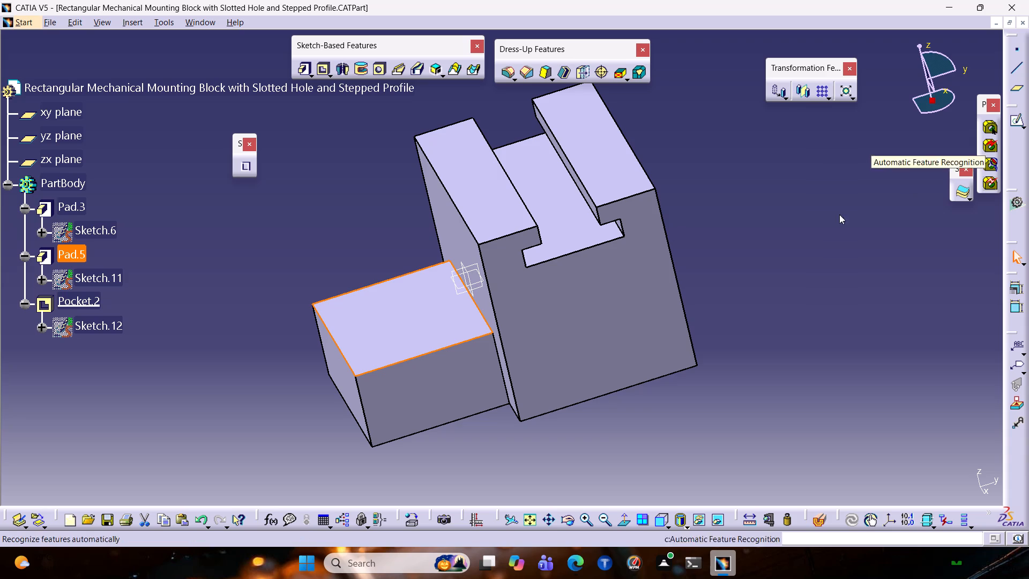
click(458, 394)
click(1013, 127)
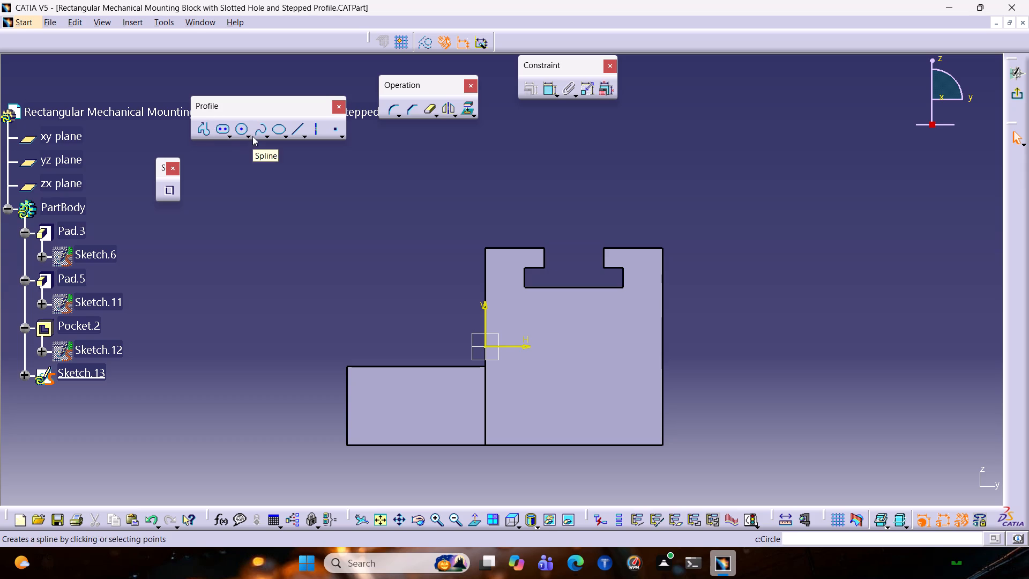
Sketch a rectangle about 38 mm wide straddling the bottom edge of the lower side block's front face.
click(230, 138)
click(247, 149)
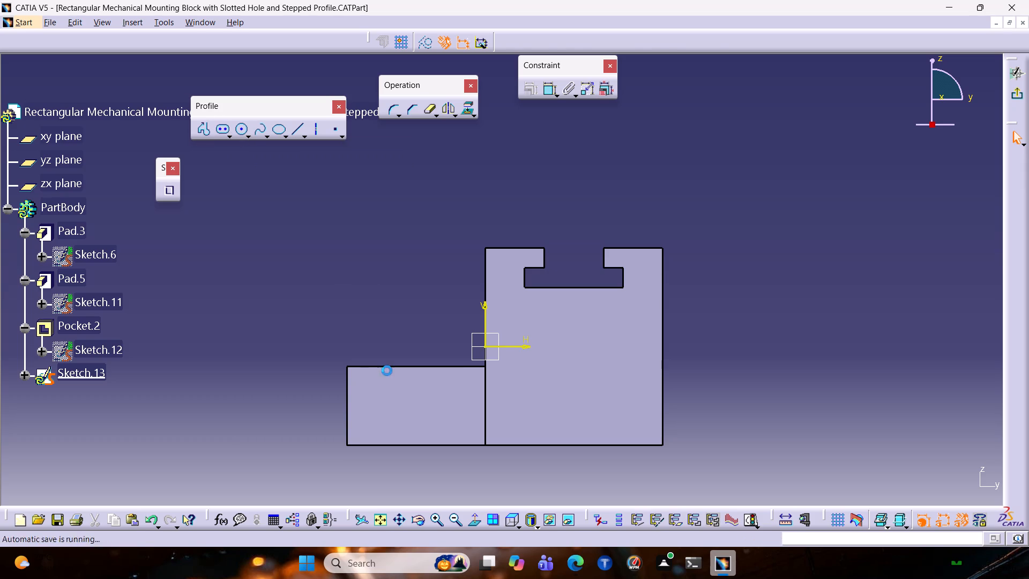
click(382, 422)
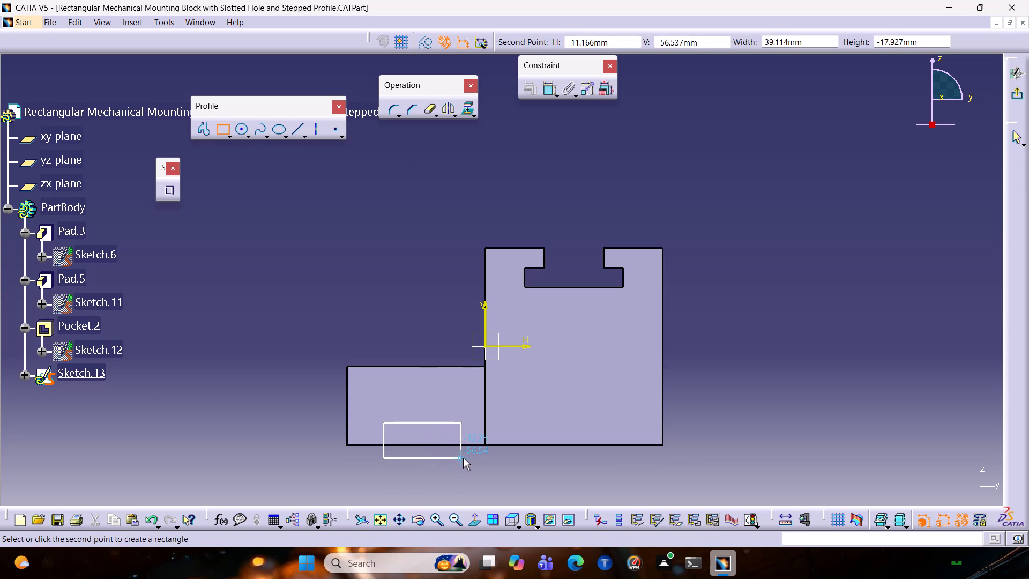
click(458, 455)
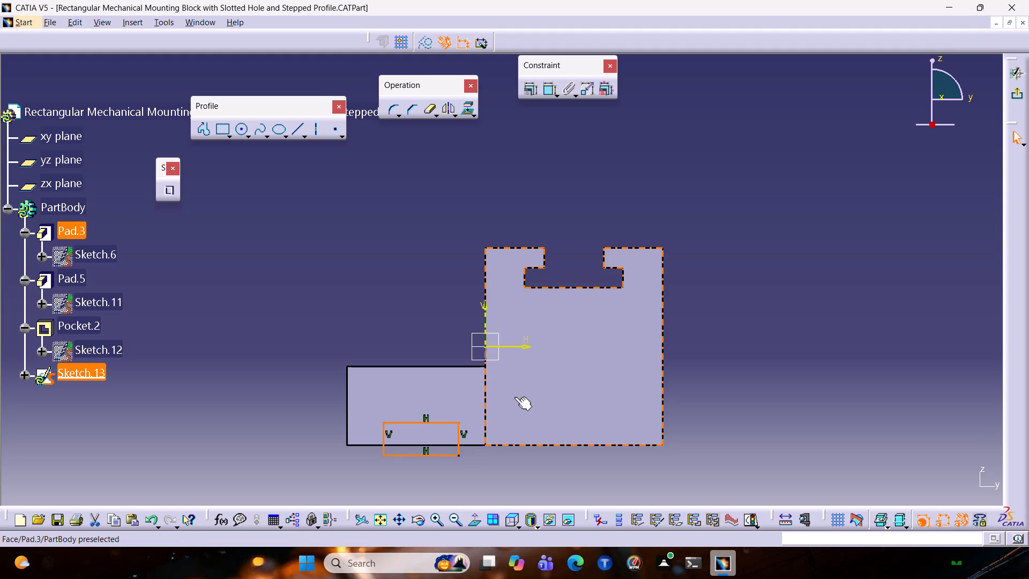
click(420, 288)
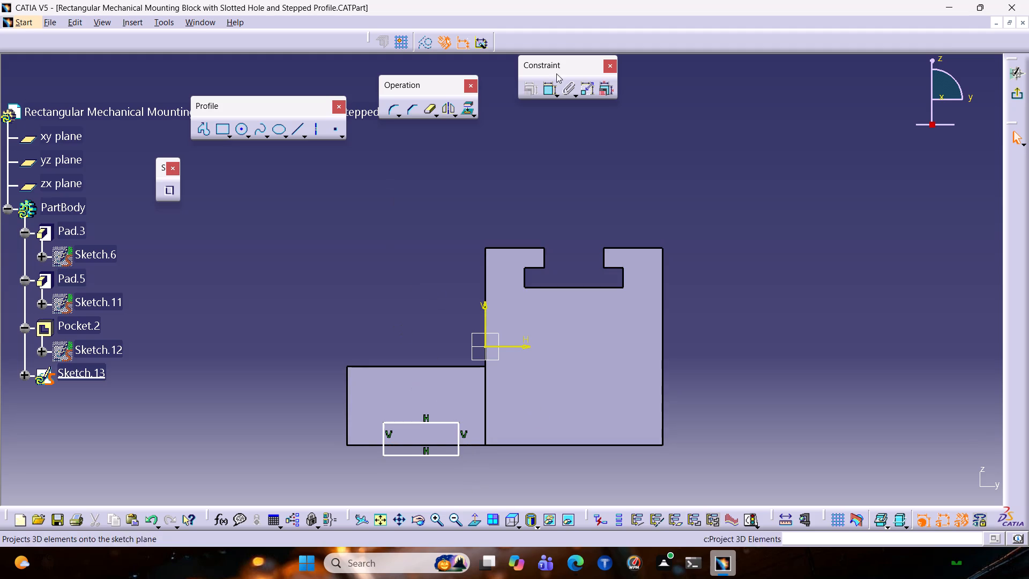
Dimension the rectangle's bottom side and set its length to 50 mm.
click(546, 88)
click(409, 457)
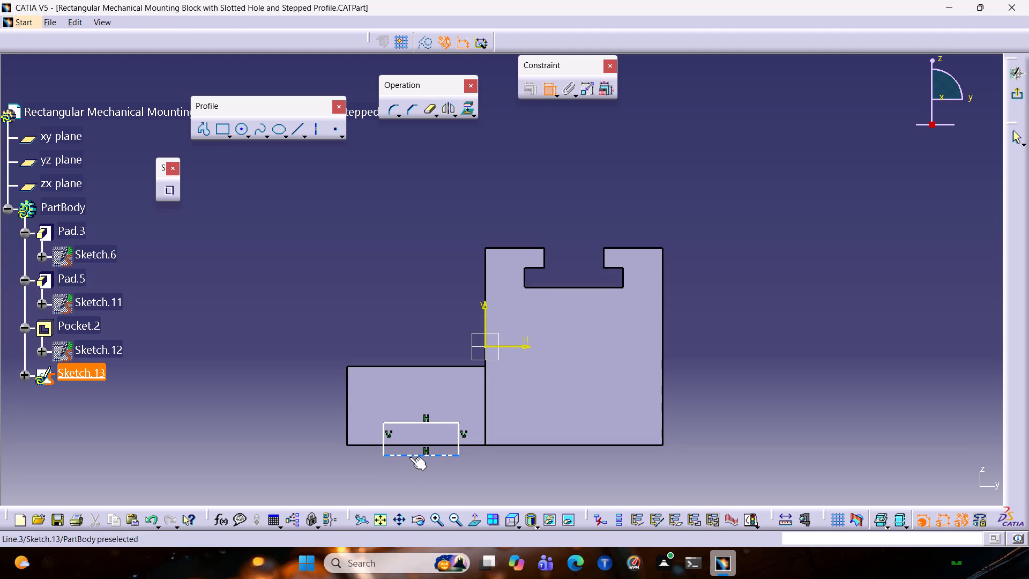
click(407, 479)
double_click(405, 478)
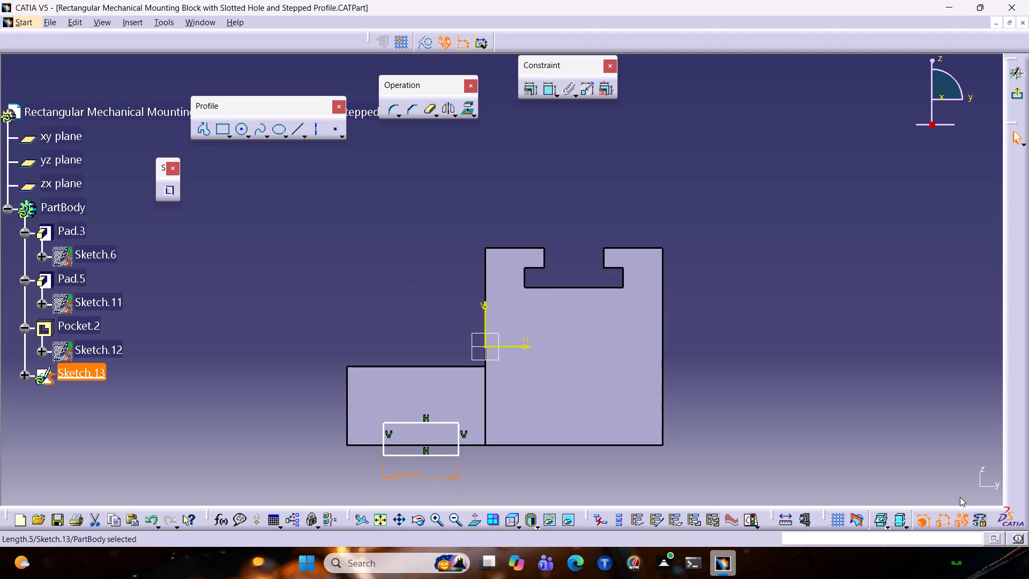
double_click(396, 477)
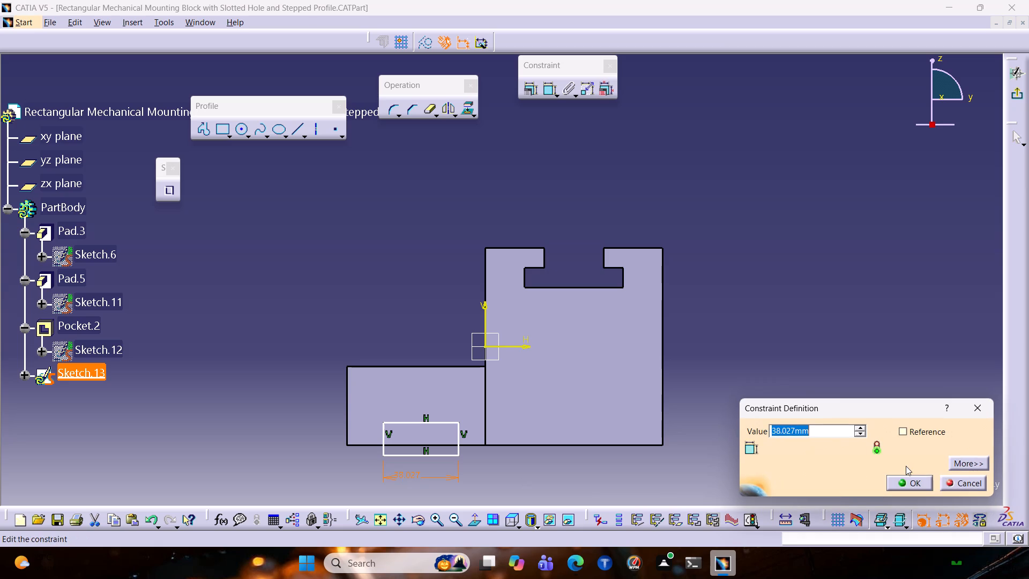
text(50)
key(Return)
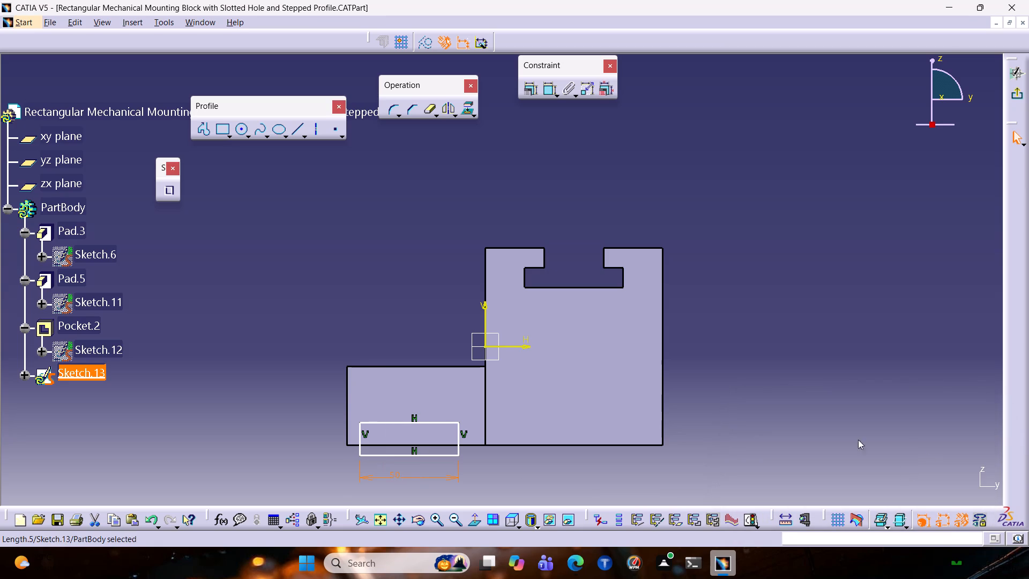
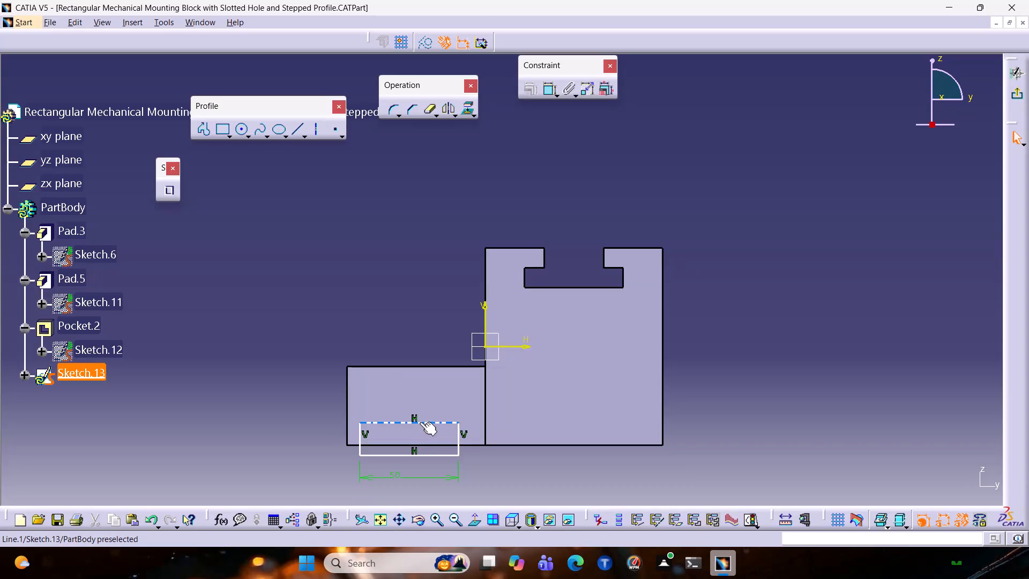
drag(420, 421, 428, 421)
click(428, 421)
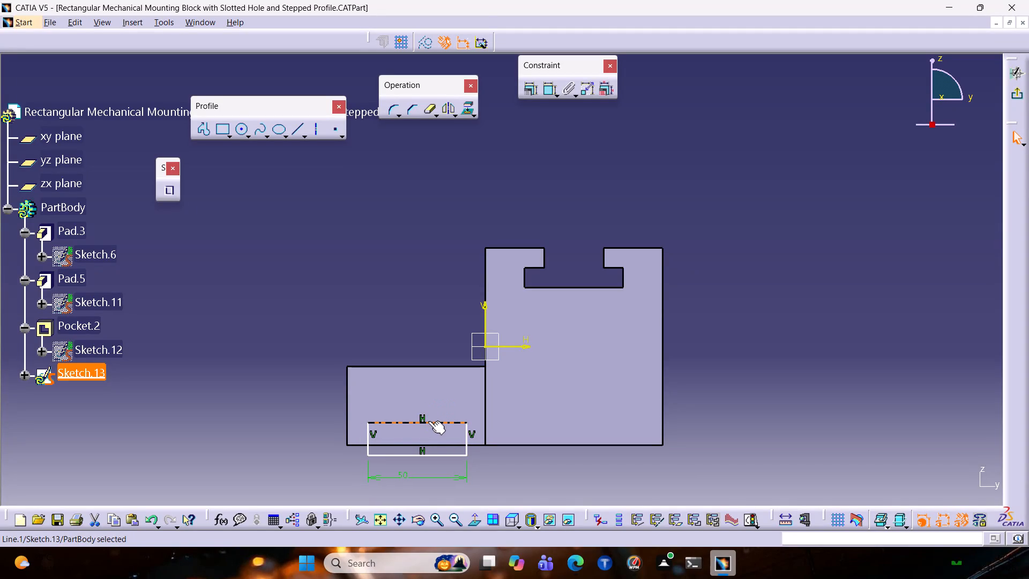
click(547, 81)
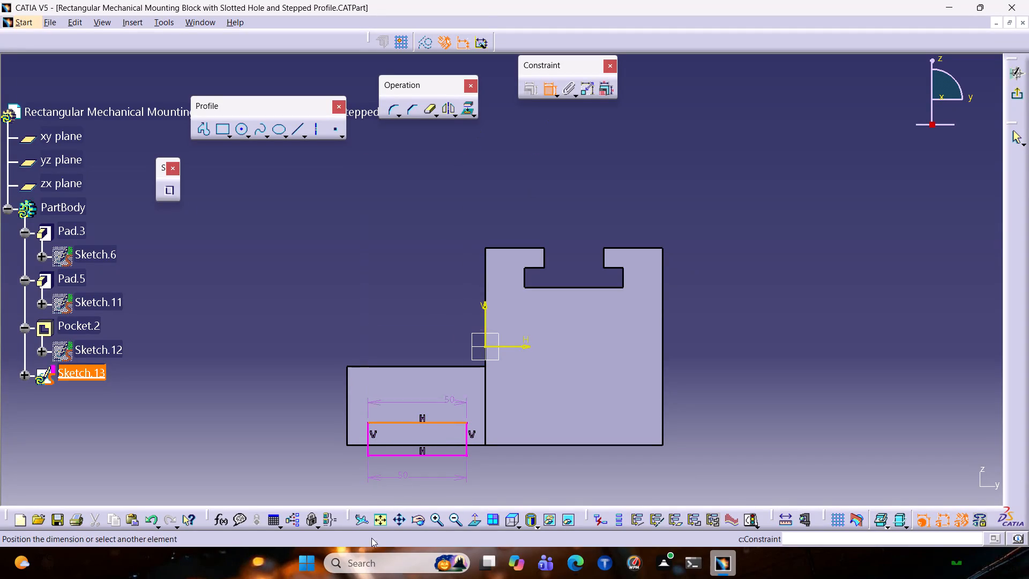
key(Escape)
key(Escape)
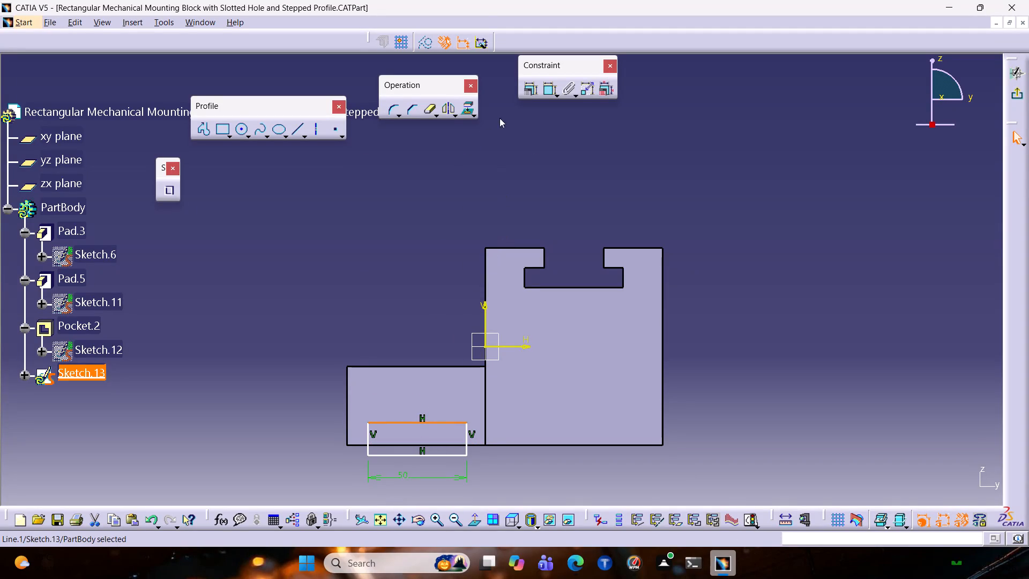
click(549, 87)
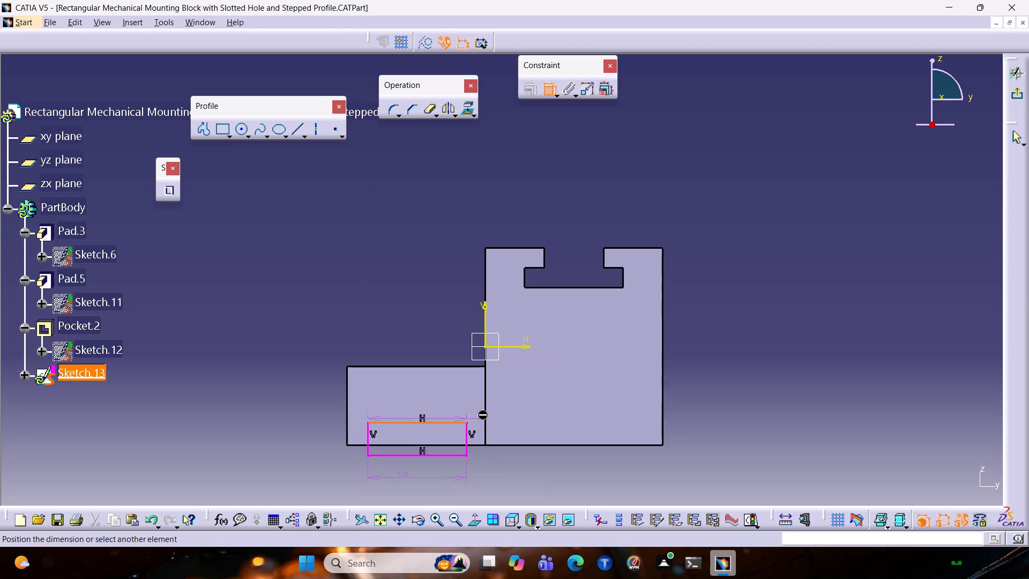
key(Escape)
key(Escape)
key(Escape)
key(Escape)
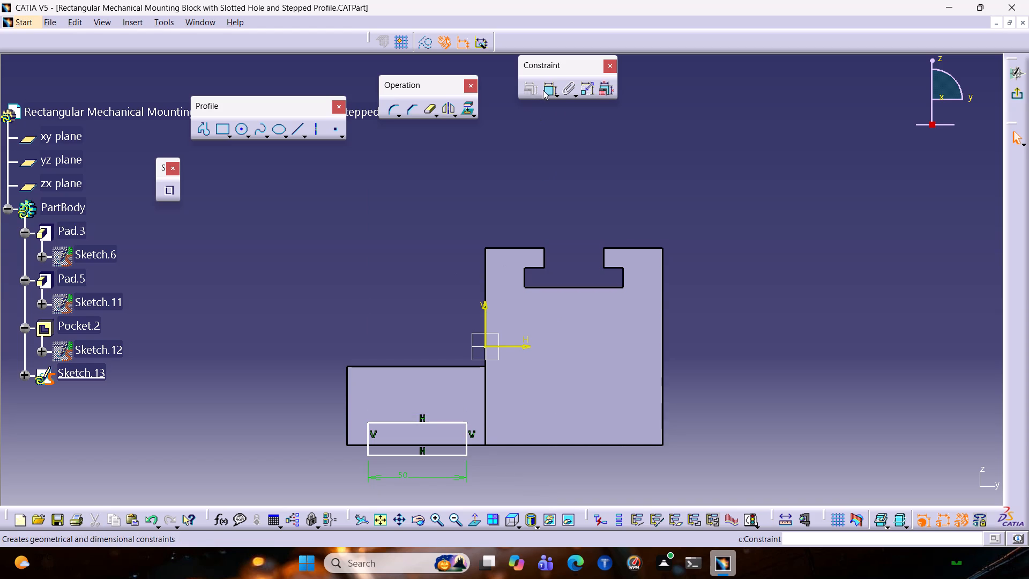
Constrain the distance between the rectangle's nearest vertical side and the main block's vertical edge to 10 mm.
click(543, 90)
click(483, 427)
click(484, 430)
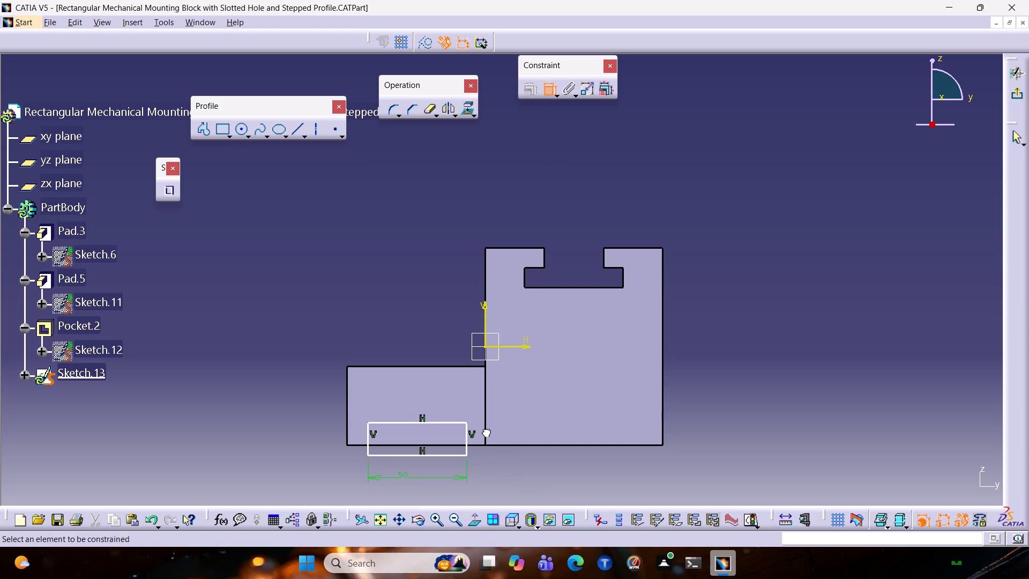
click(483, 428)
click(484, 428)
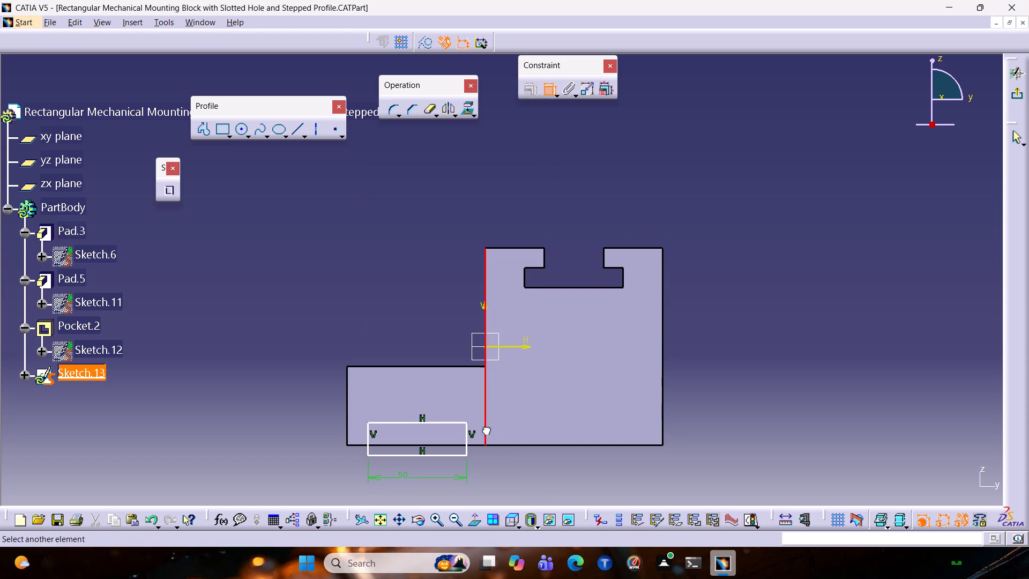
click(466, 437)
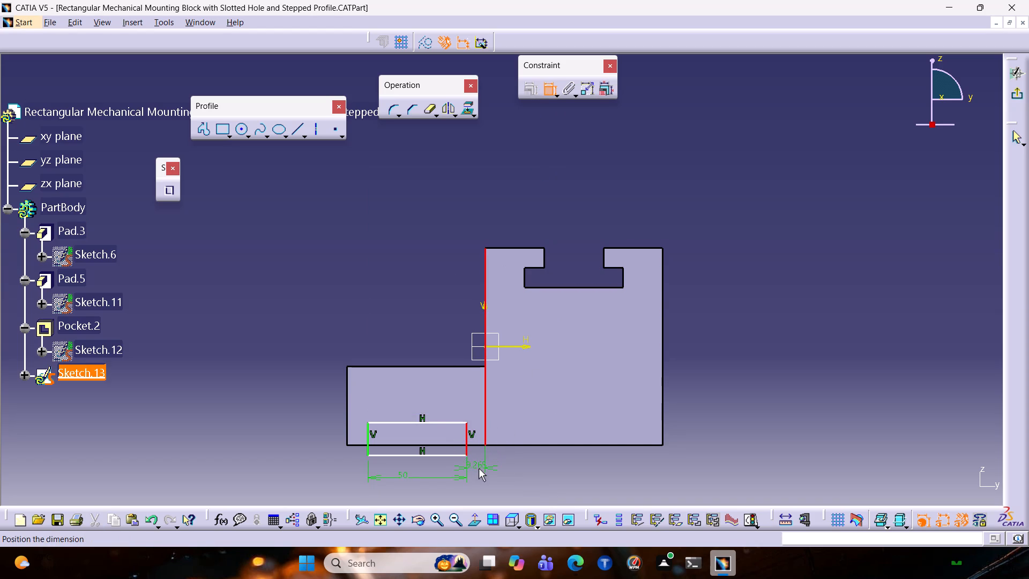
click(479, 473)
double_click(476, 474)
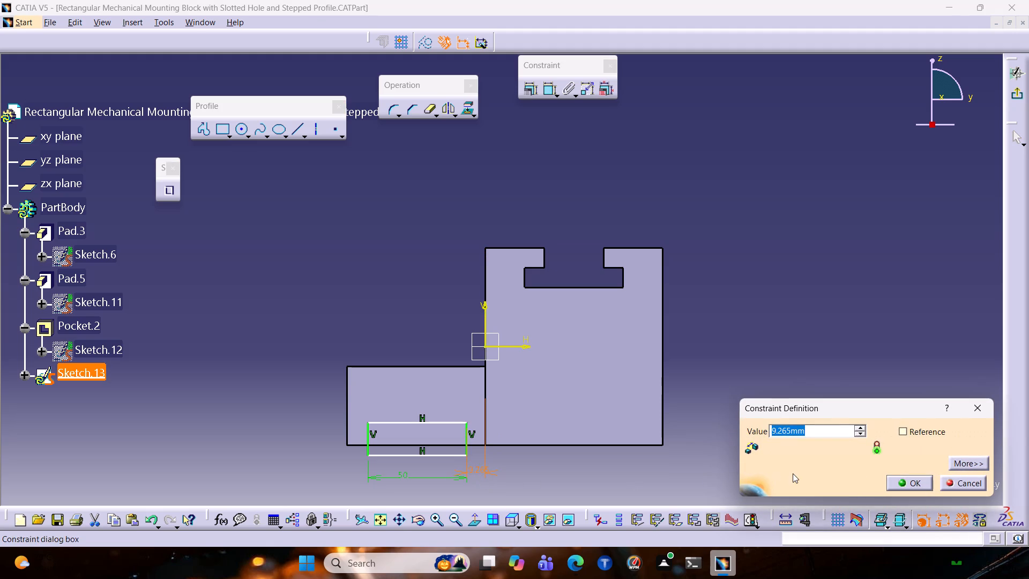
text(10)
key(Return)
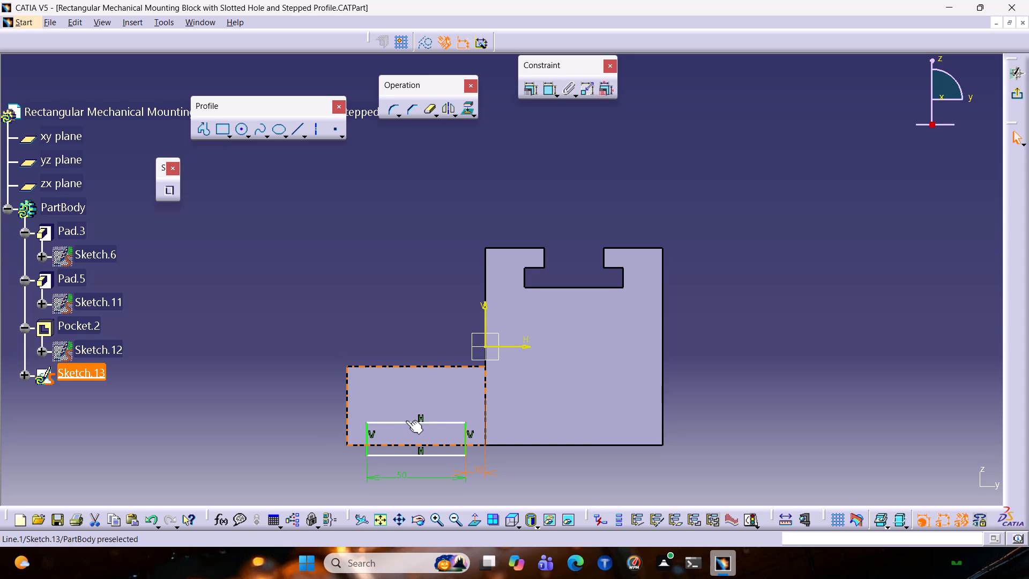
Constrain the distance from the side block's top edge to the rectangle's top side to 30 mm.
click(548, 91)
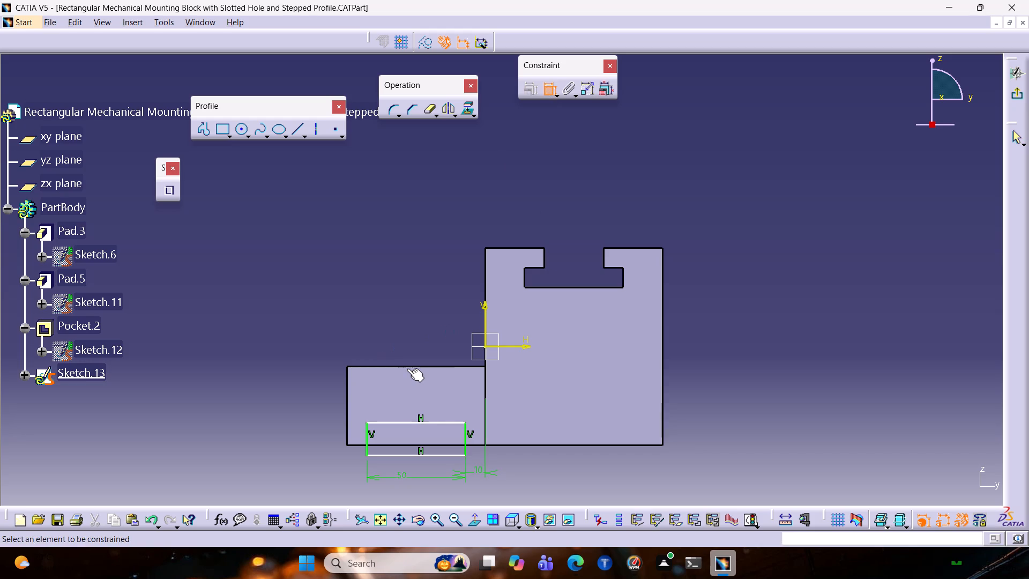
click(407, 368)
click(401, 425)
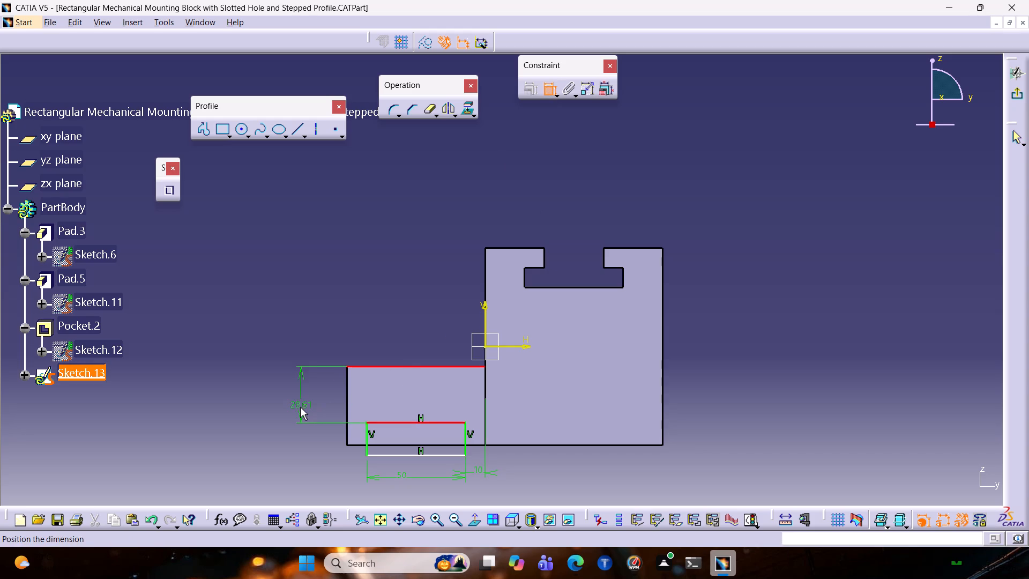
click(300, 407)
double_click(300, 407)
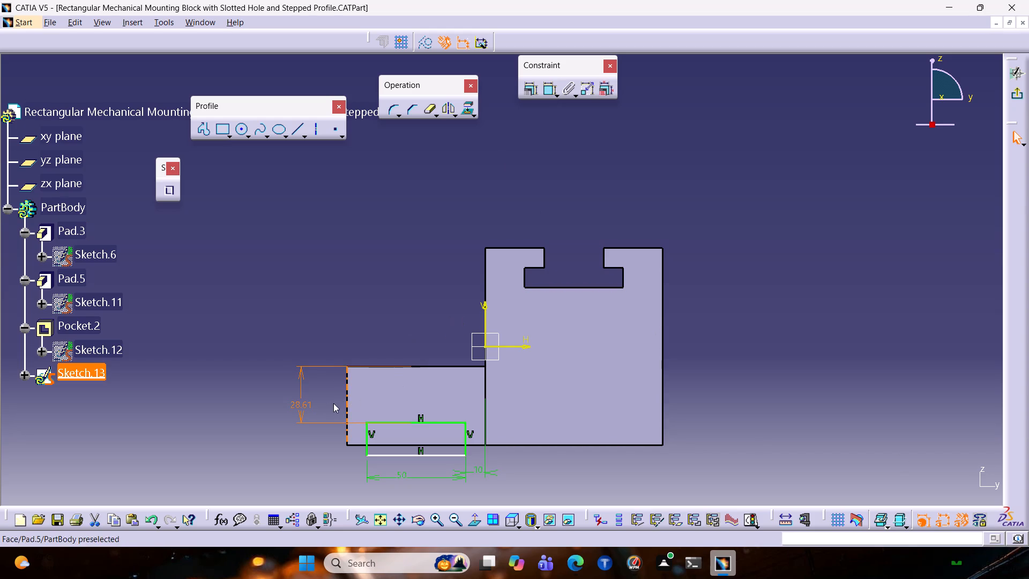
double_click(303, 400)
text(30)
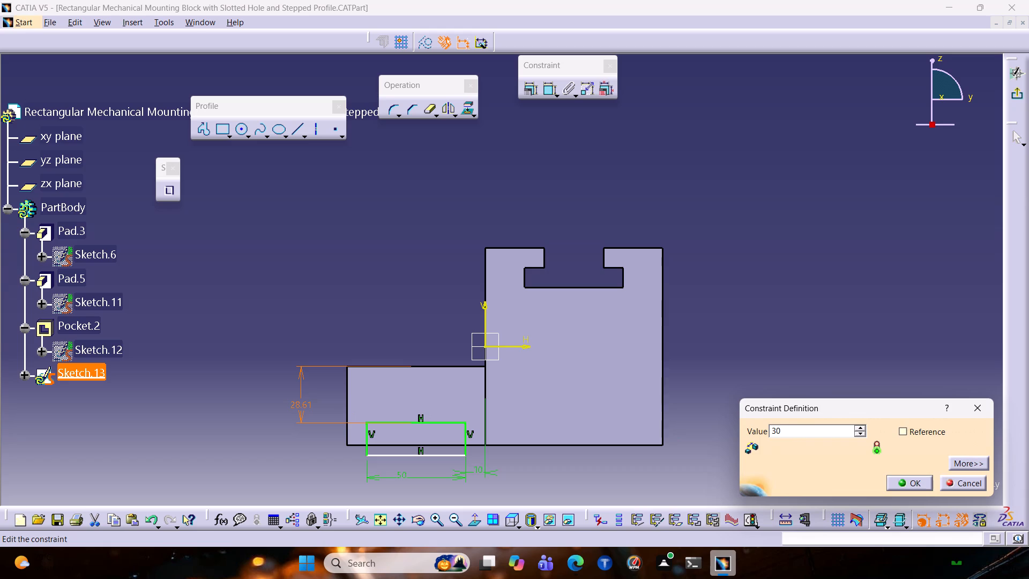
key(Return)
key(Return)
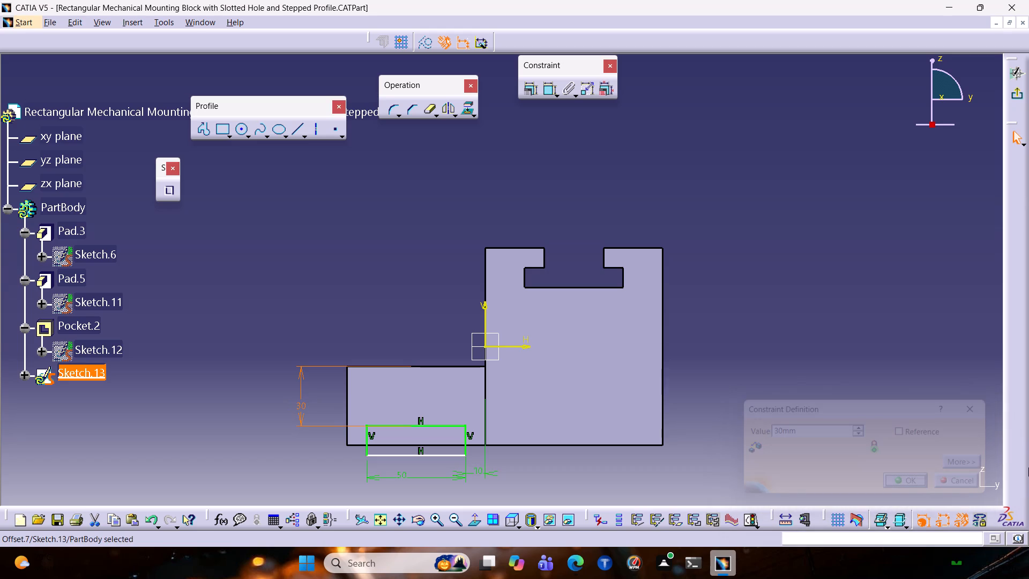
click(483, 264)
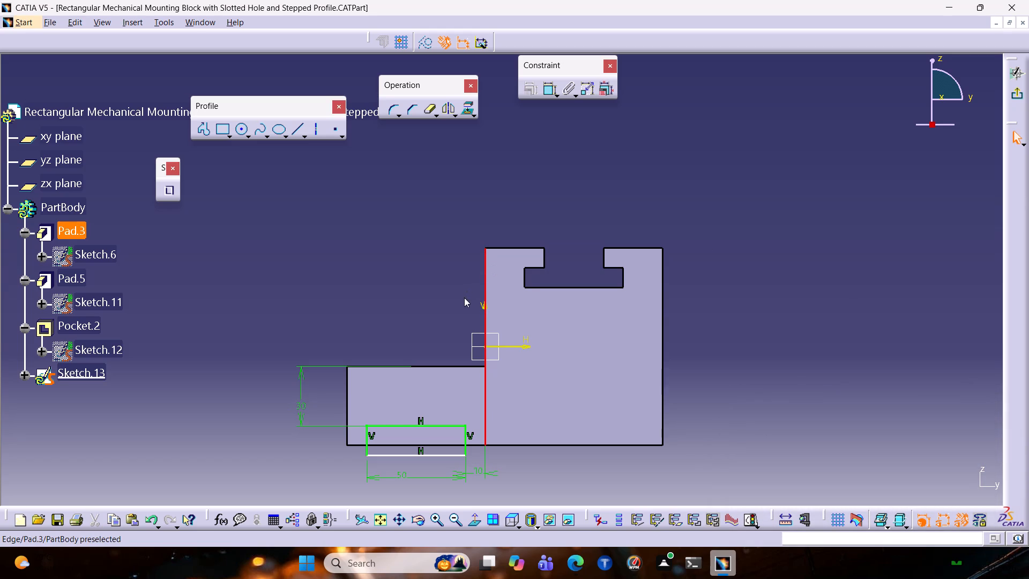
click(469, 292)
click(1028, 317)
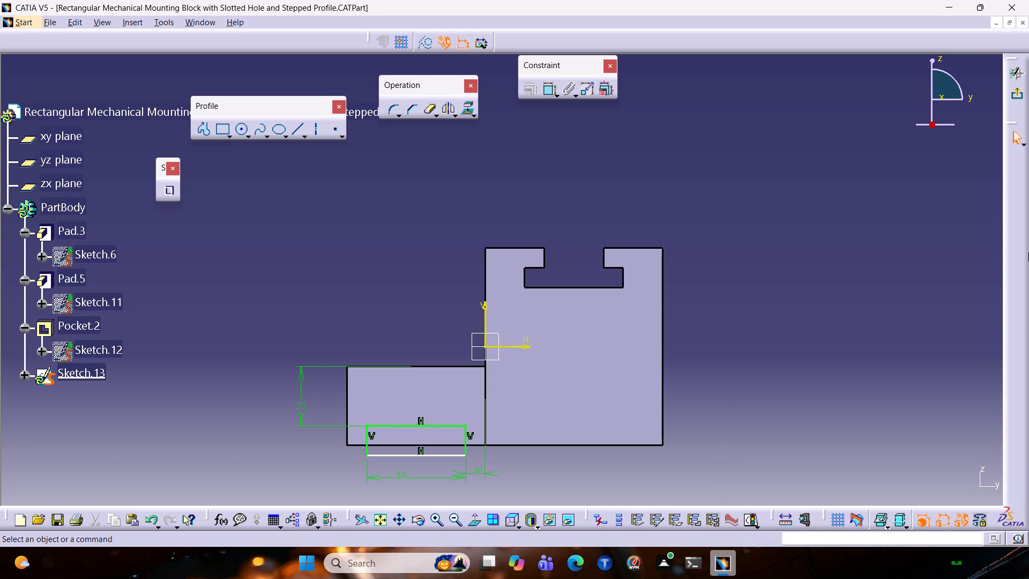
Exit the sketch and cut the rectangle through the lower side block with an Up to last pocket.
click(1023, 98)
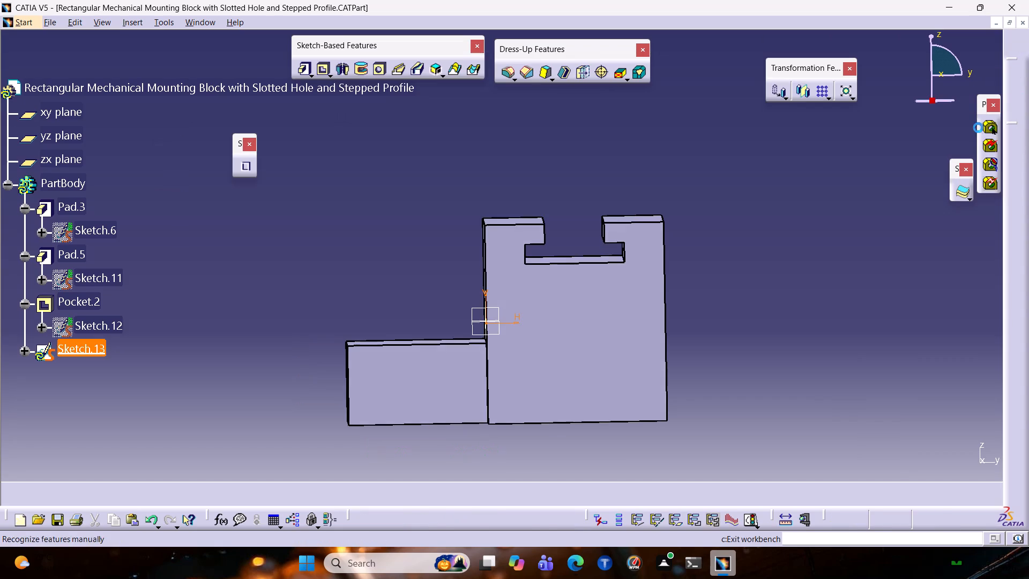
click(323, 71)
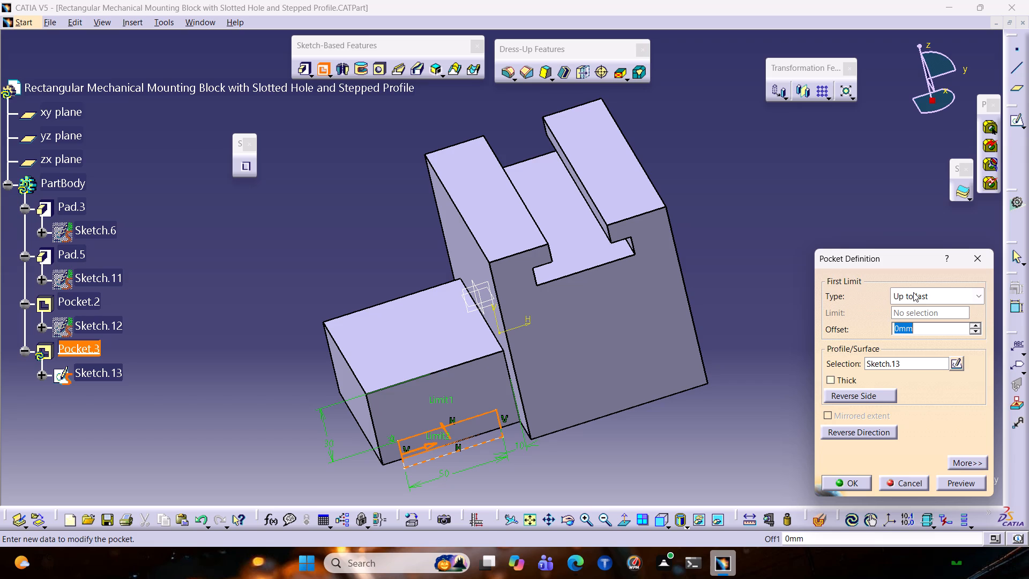
click(957, 484)
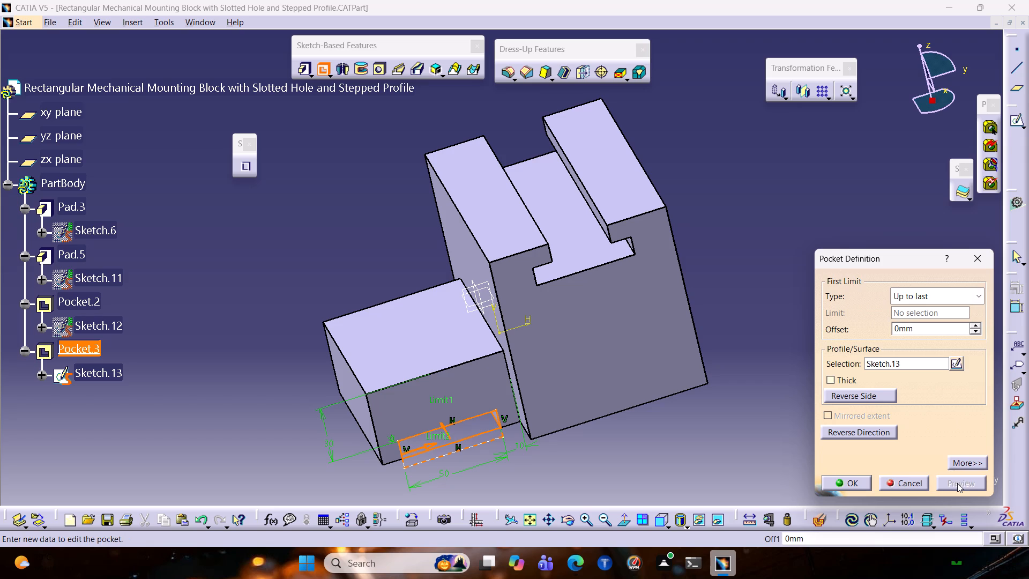
middle_drag(653, 474, 625, 480)
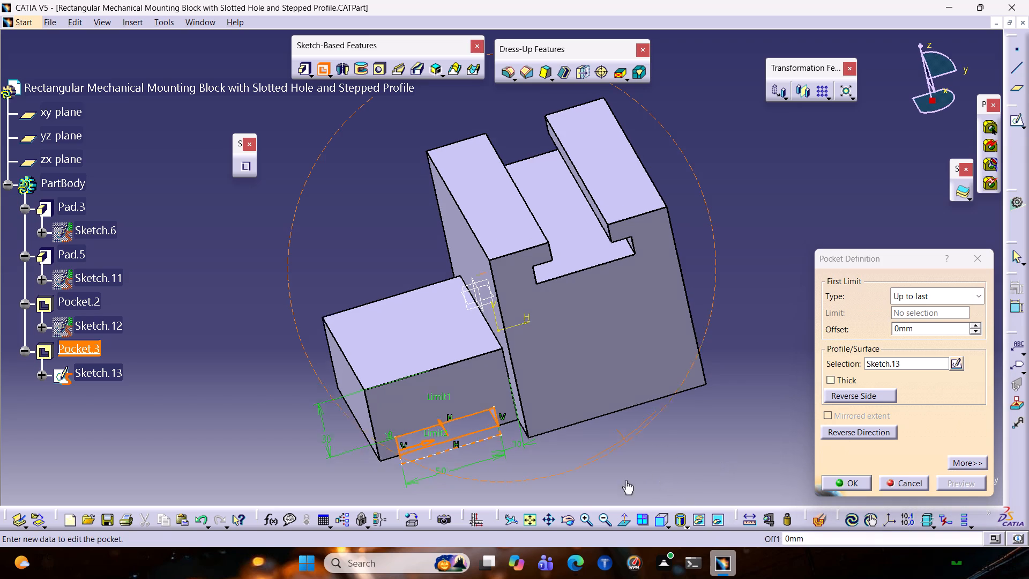
middle_drag(625, 480, 530, 470)
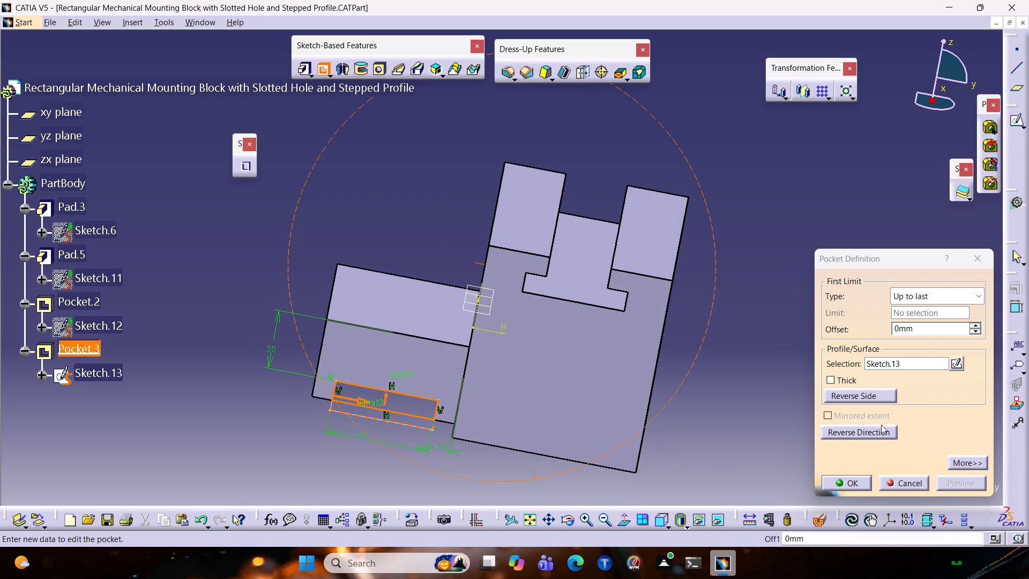
click(866, 480)
click(253, 340)
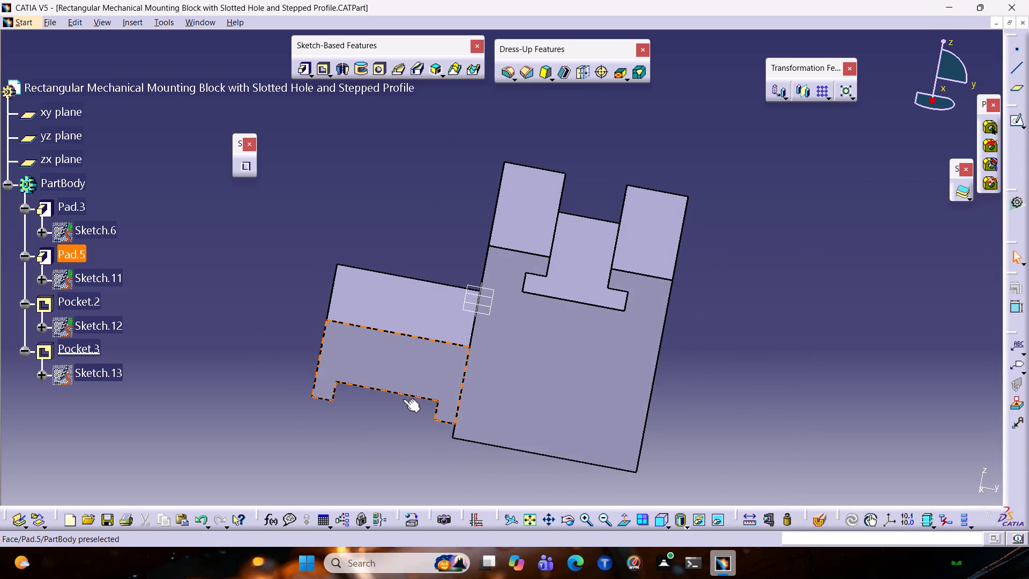
Open a new sketch on the top face of the lower side block.
click(413, 293)
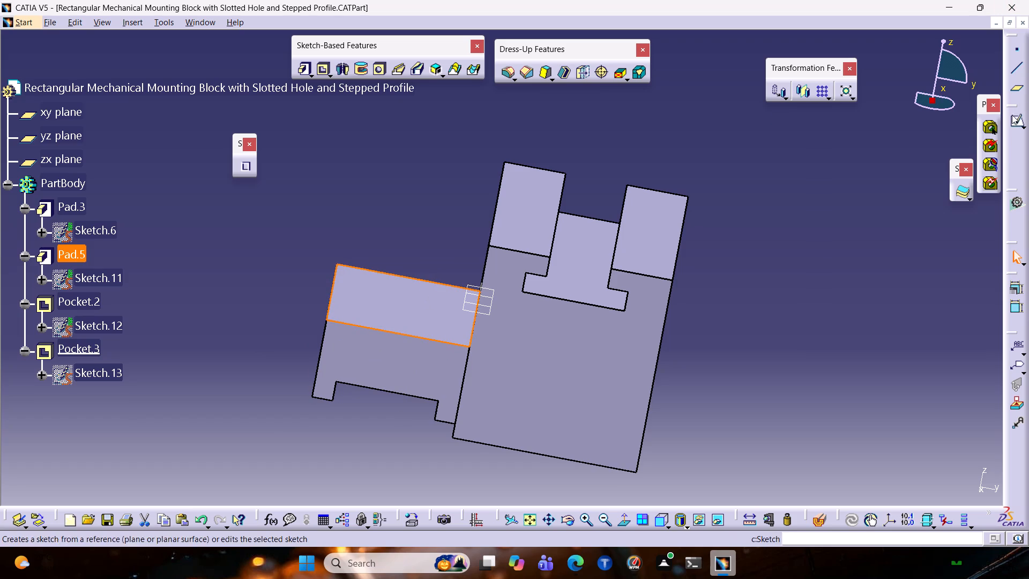
click(1016, 120)
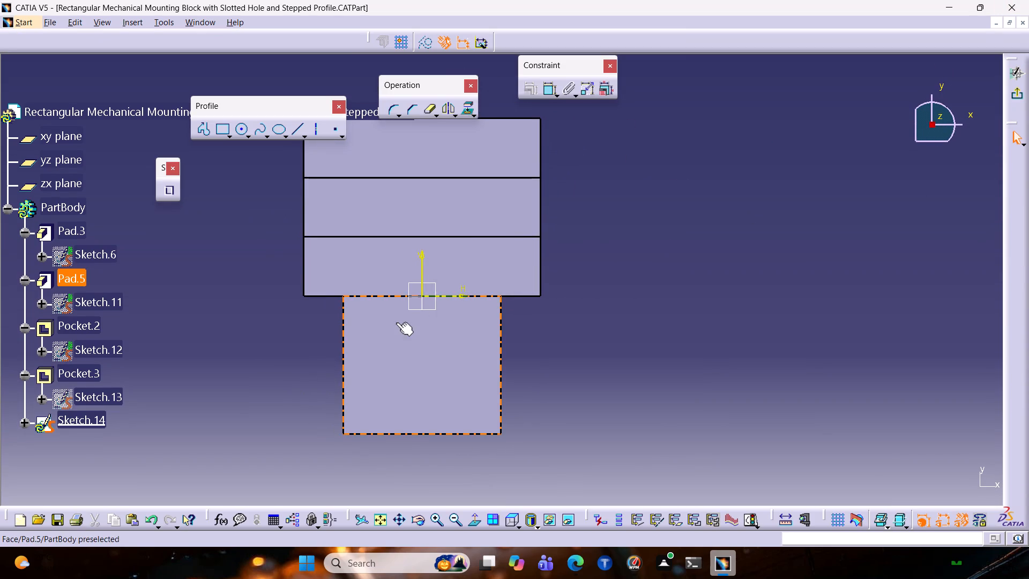
click(394, 335)
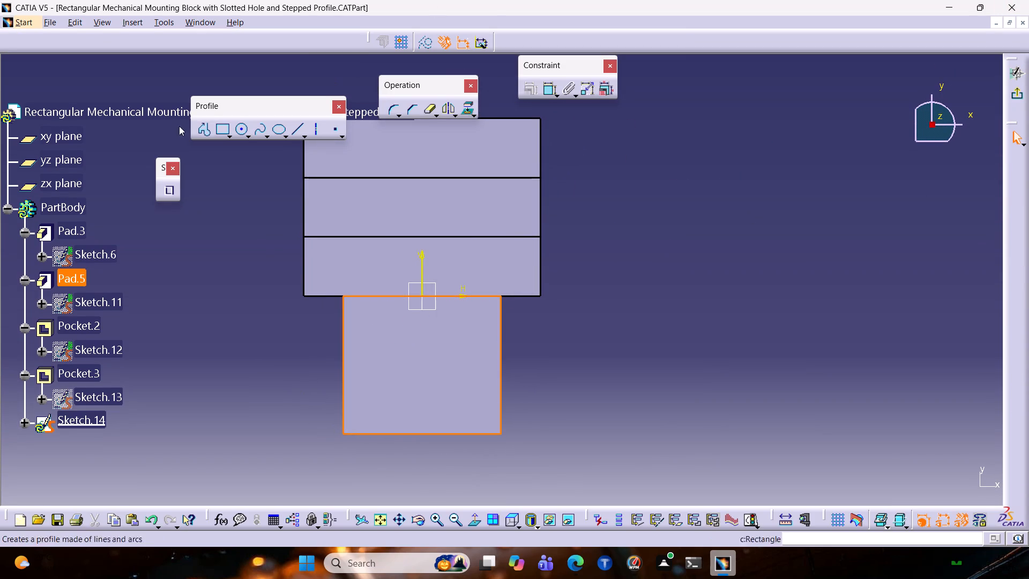
Sketch a short cylindrical elongated hole with a radius of about 5 mm over the main block, straddling the T-slot opening's far edge.
click(230, 133)
click(228, 135)
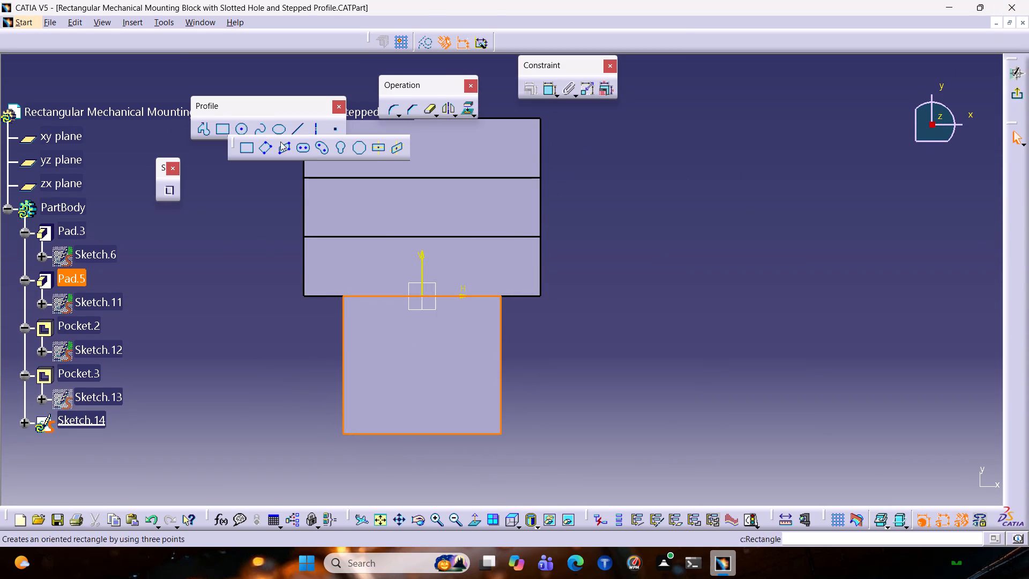
double_click(322, 149)
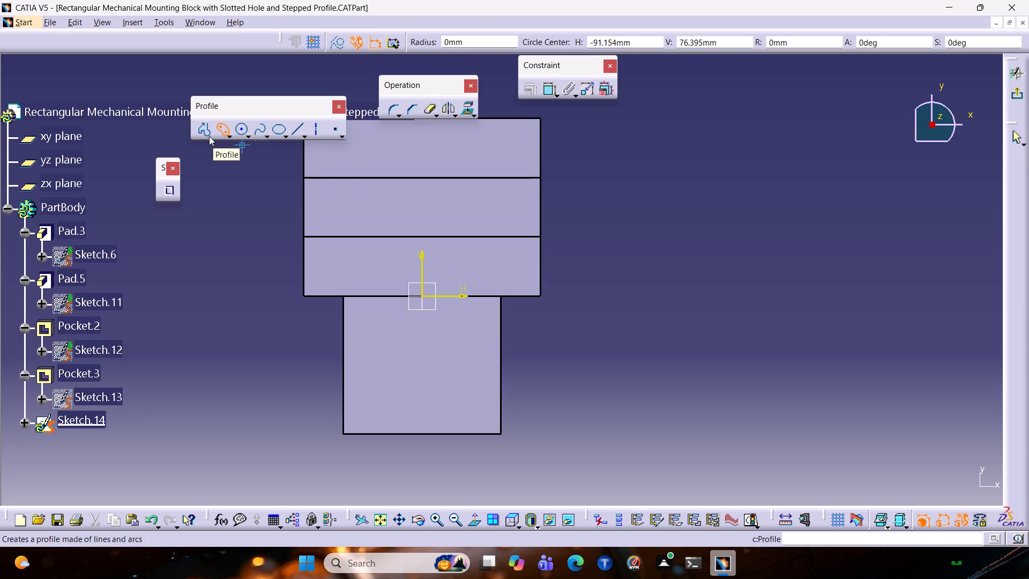
click(327, 165)
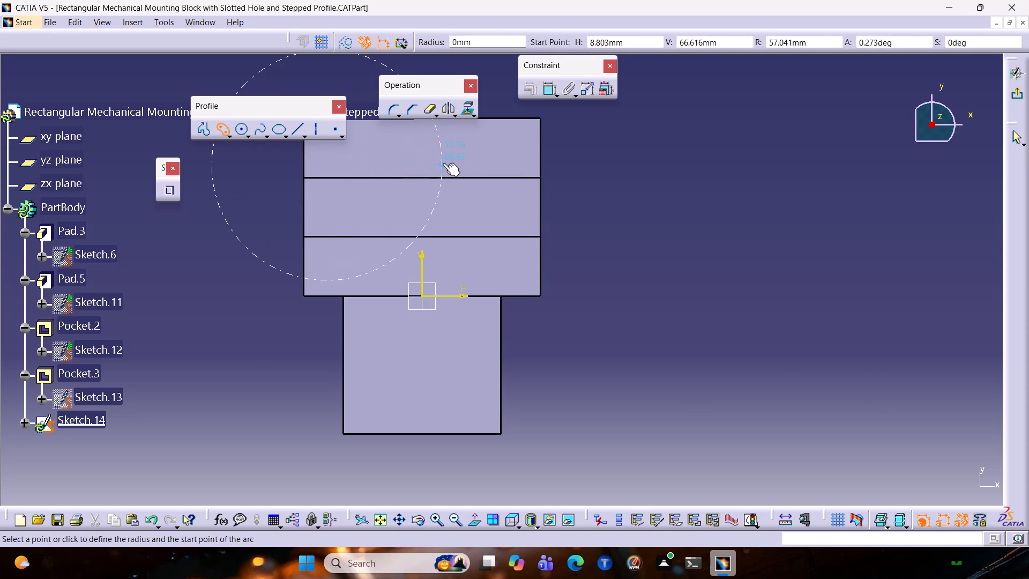
click(443, 163)
click(439, 203)
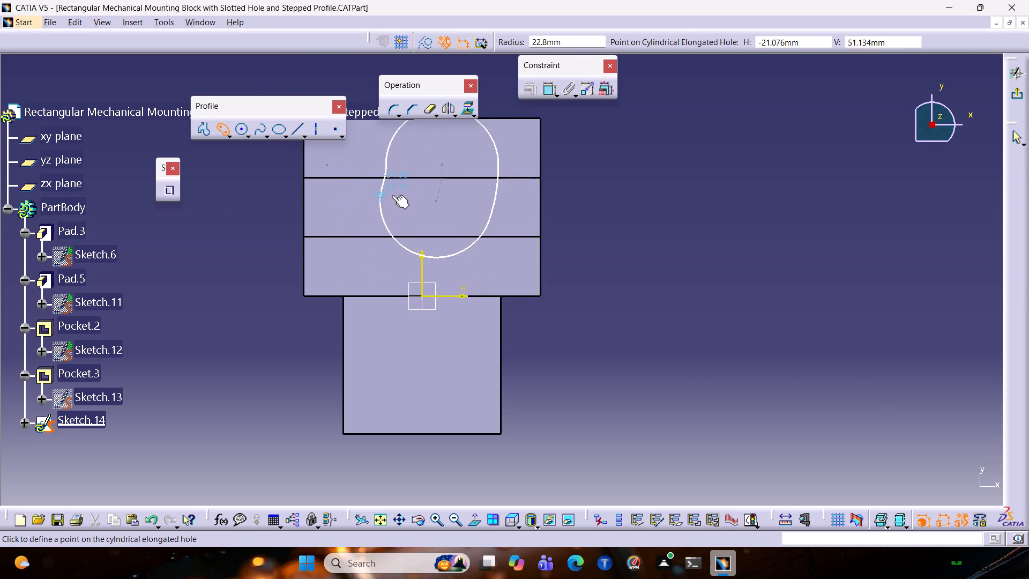
click(426, 201)
Examine the placement of the sketched elongated hole relative to the main and side blocks from several angles.
middle_drag(587, 232, 313, 242)
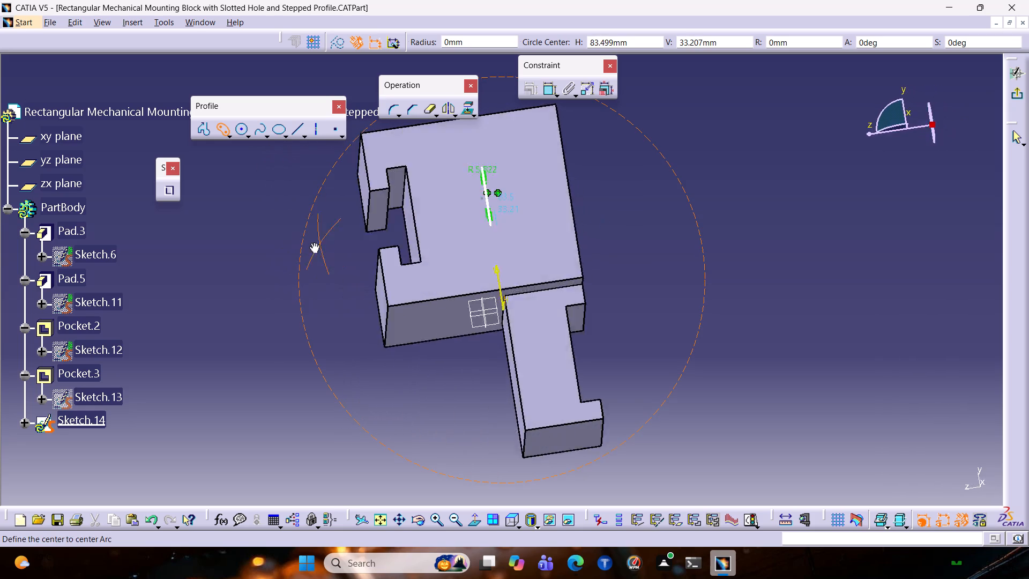
middle_drag(313, 242, 498, 246)
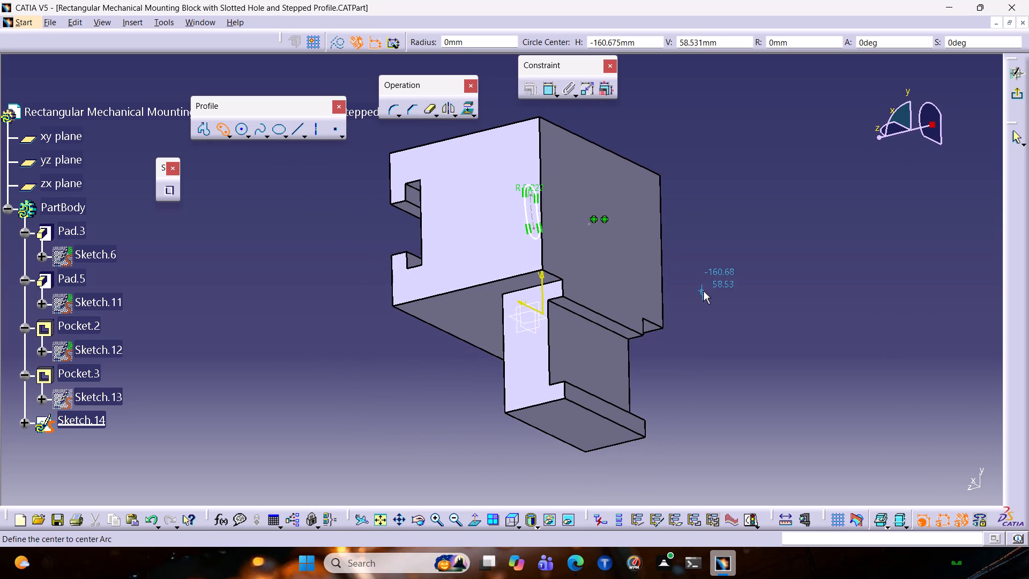
middle_drag(703, 291, 709, 338)
ctrl+middle_drag(453, 314, 532, 295)
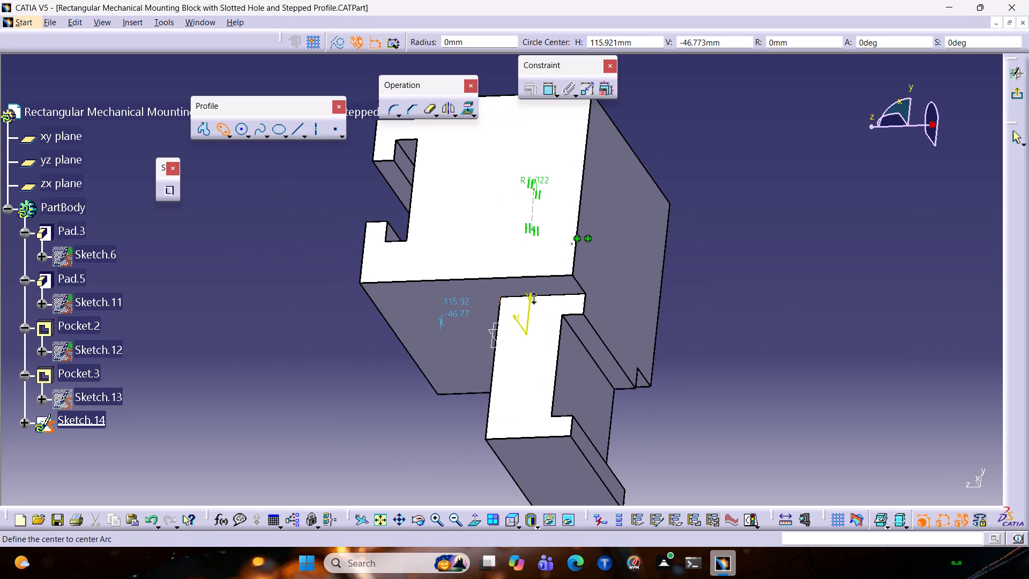
ctrl+middle_drag(532, 295, 726, 302)
ctrl+middle_drag(702, 317, 714, 330)
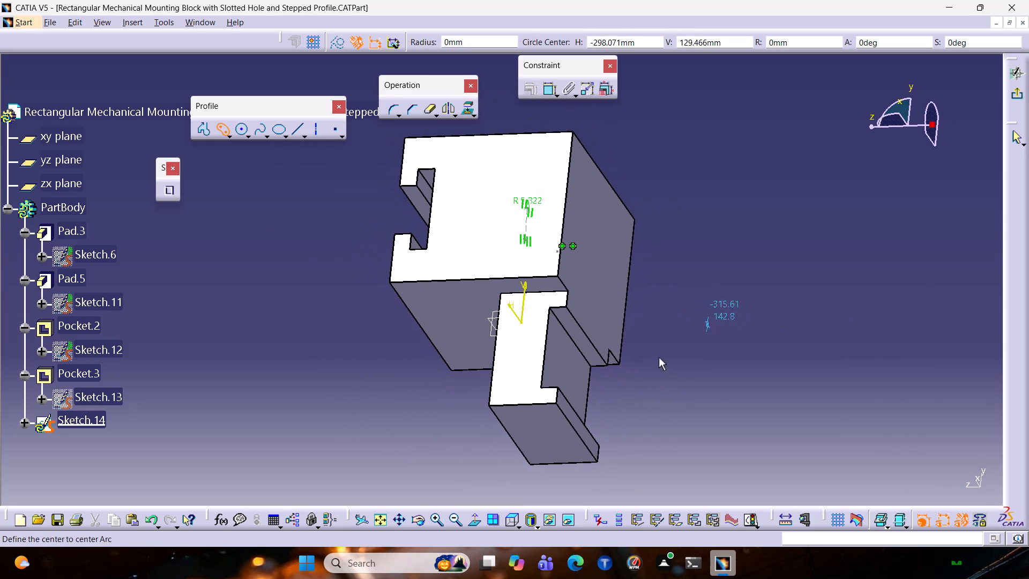
middle_drag(643, 368, 700, 275)
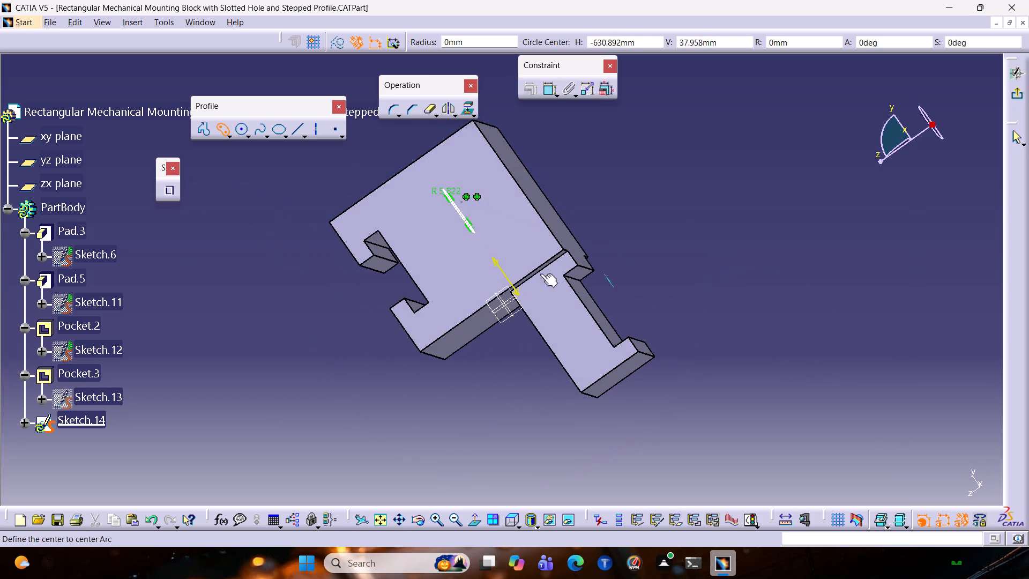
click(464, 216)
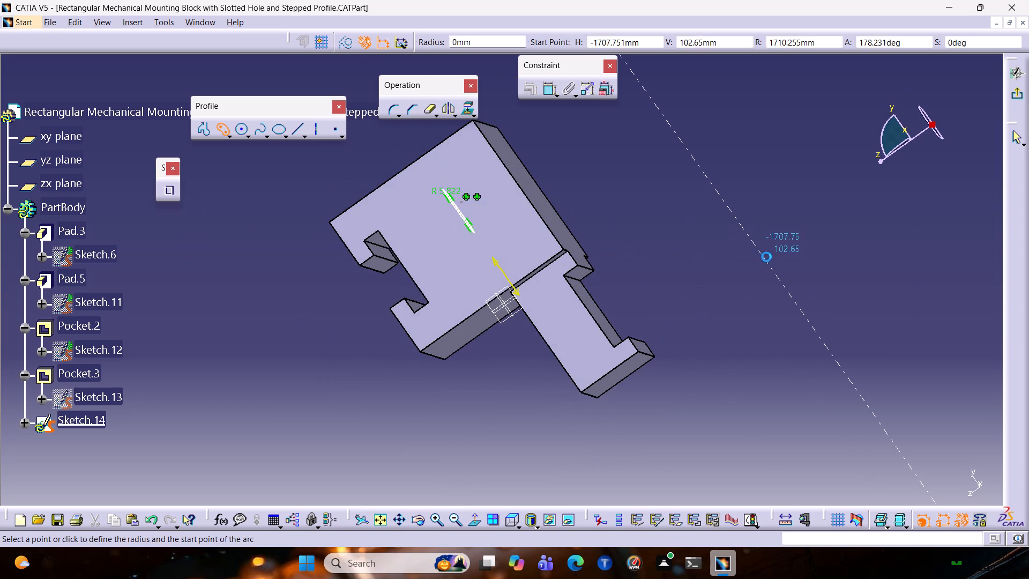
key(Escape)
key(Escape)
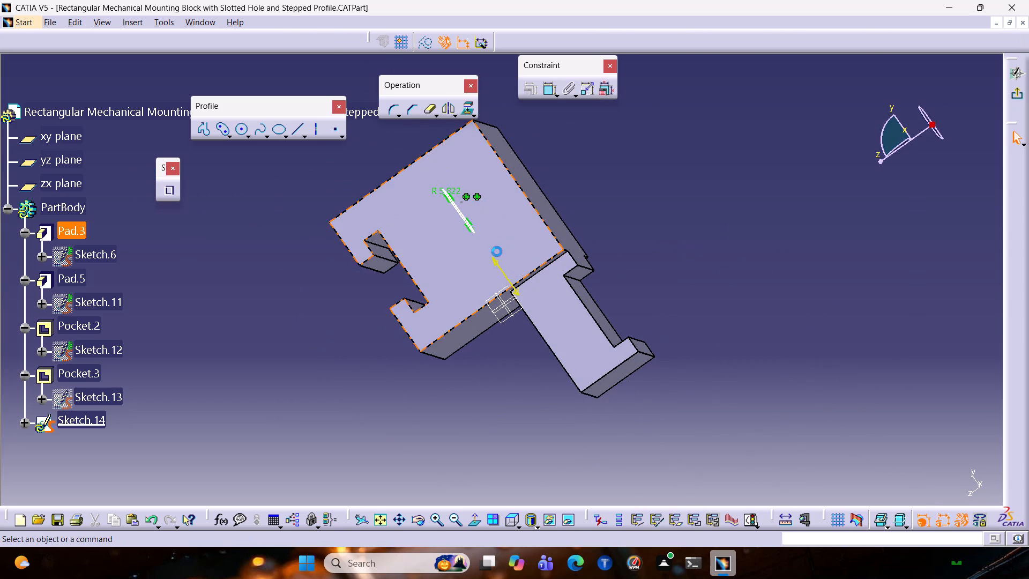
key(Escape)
Delete all the geometry of the short cylindrical elongated hole from the current sketch, including its arcs and centre points.
click(463, 215)
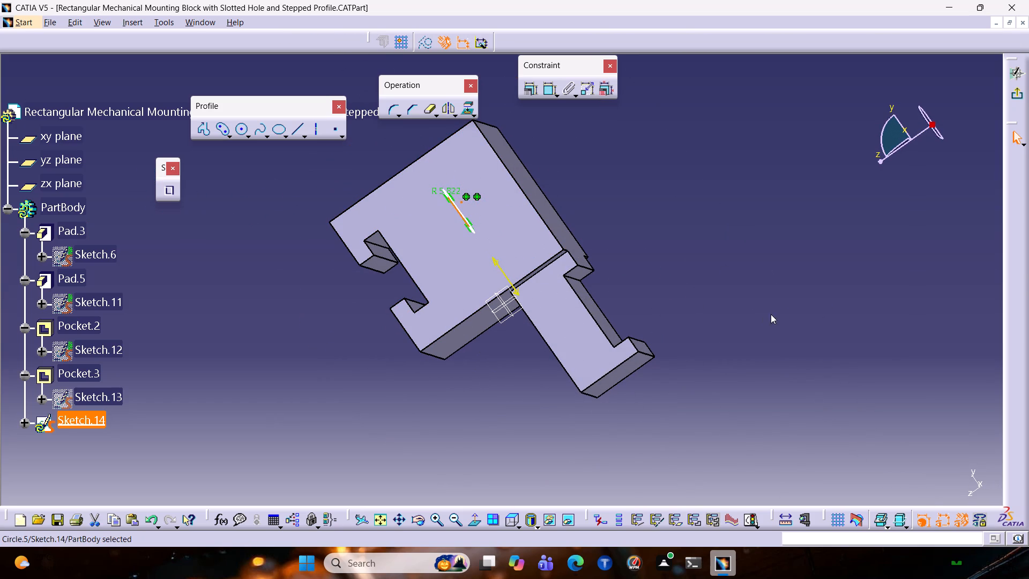
key(Delete)
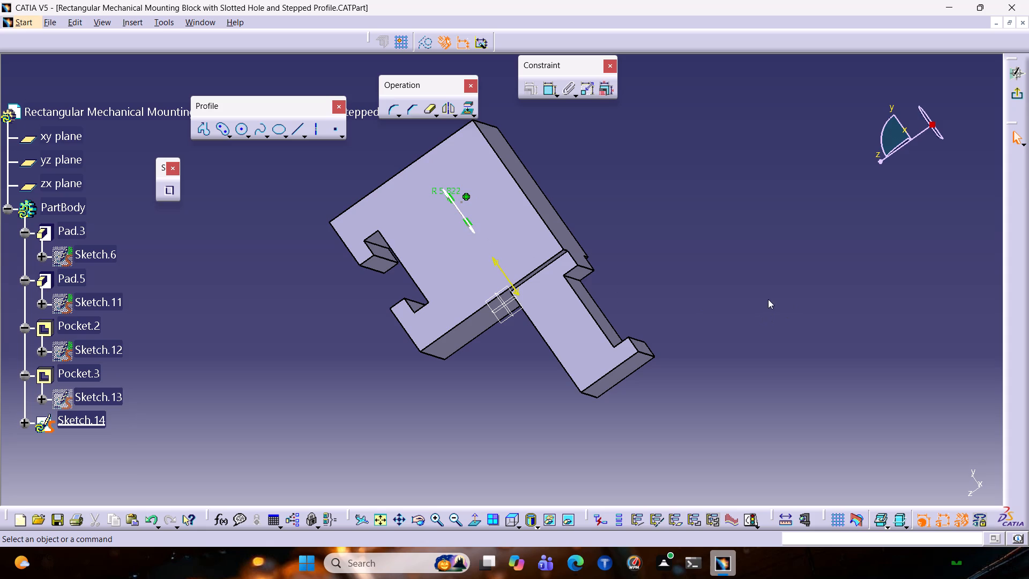
middle_drag(662, 376, 662, 376)
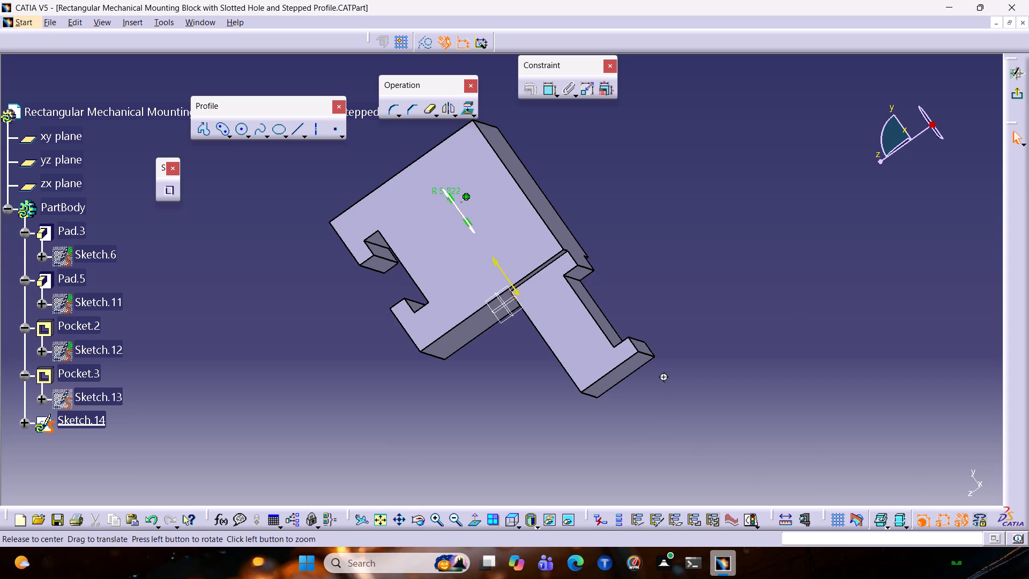
middle_drag(662, 376, 278, 274)
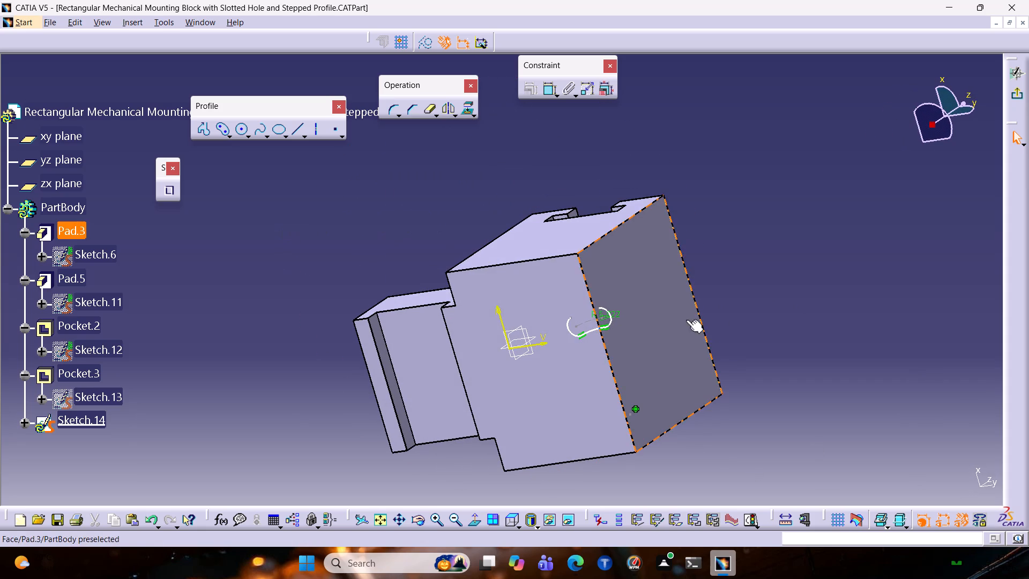
click(605, 307)
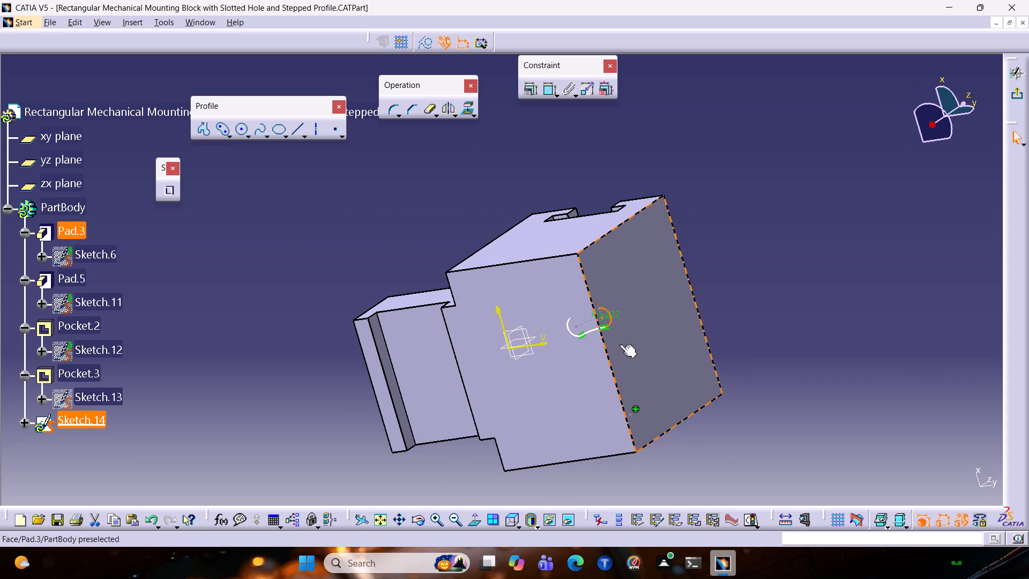
key(Delete)
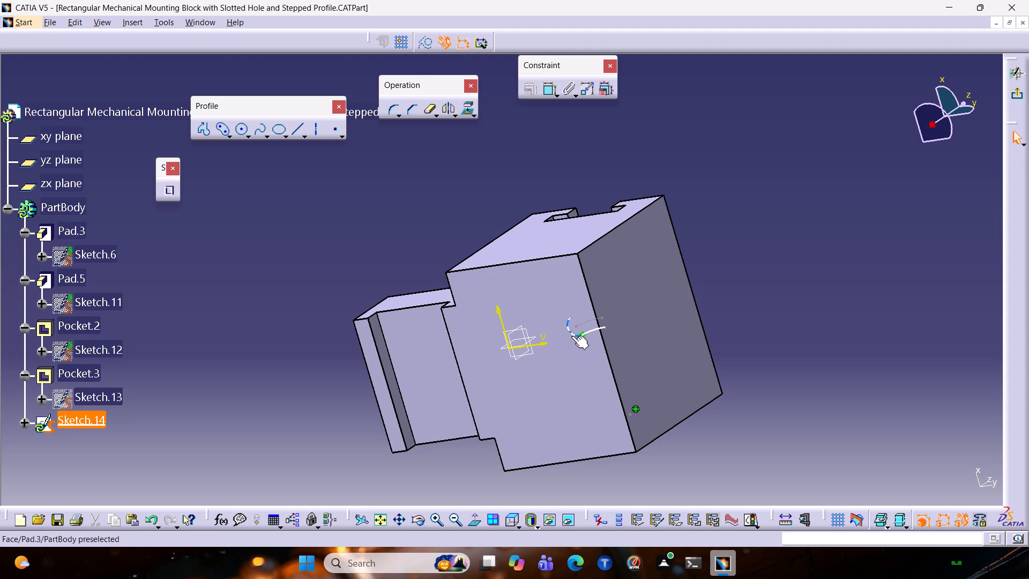
click(571, 336)
key(Delete)
click(589, 335)
key(Delete)
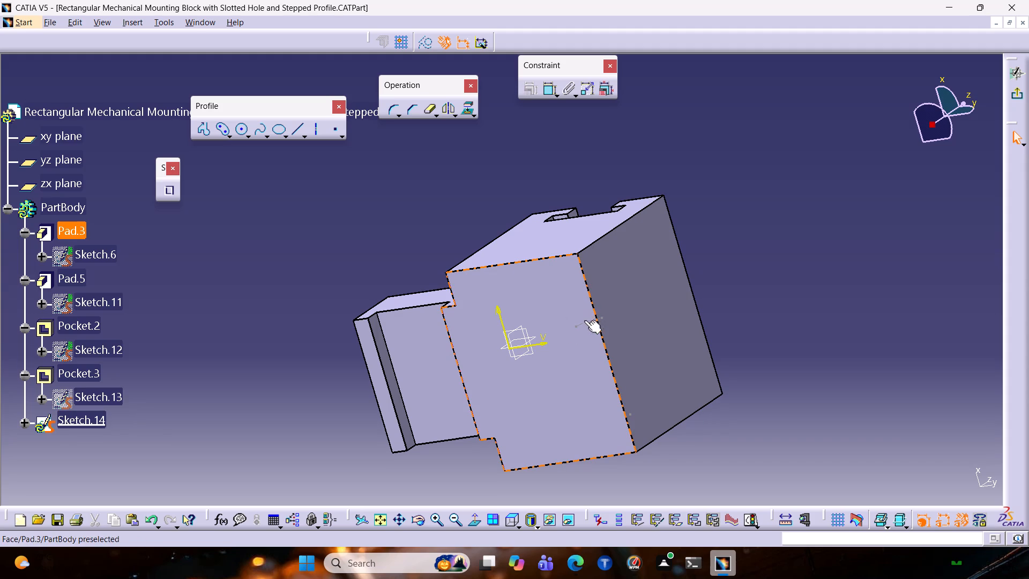
double_click(584, 320)
key(Delete)
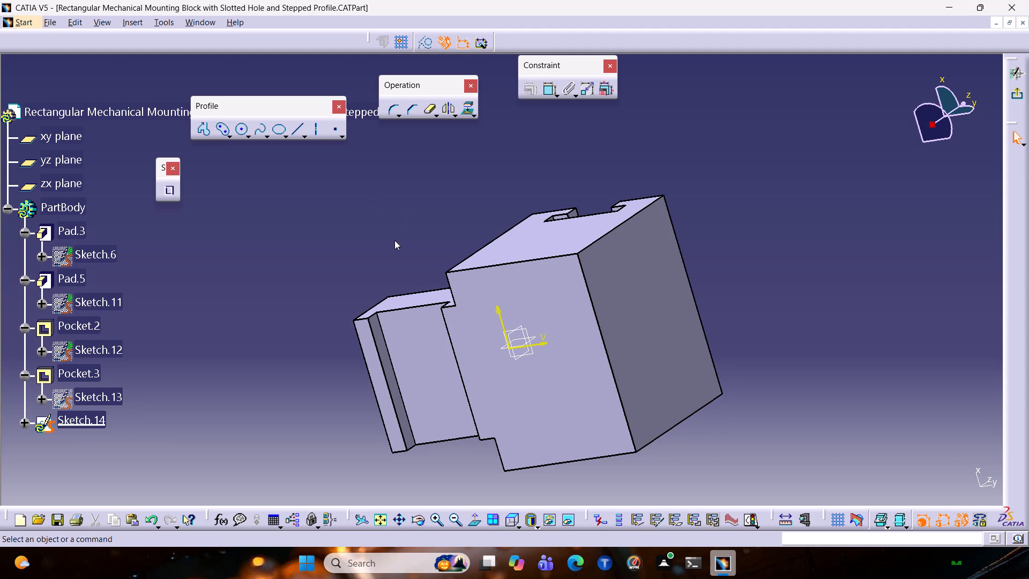
Examine the block from several angles to check the T-slot, the bottom recess and the side block's top face.
middle_drag(767, 250, 759, 256)
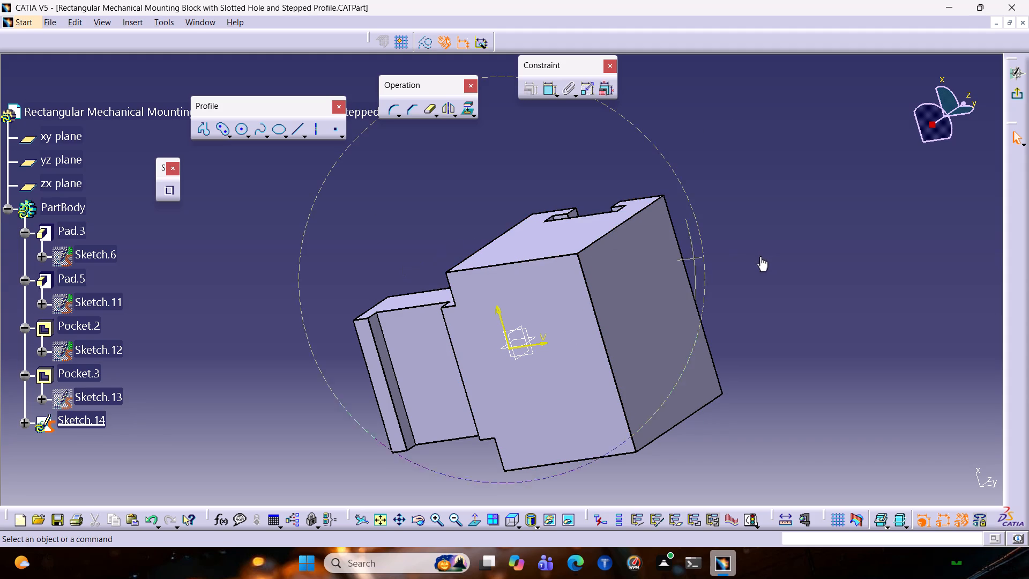
middle_drag(759, 256, 369, 207)
ctrl+middle_drag(378, 188, 327, 221)
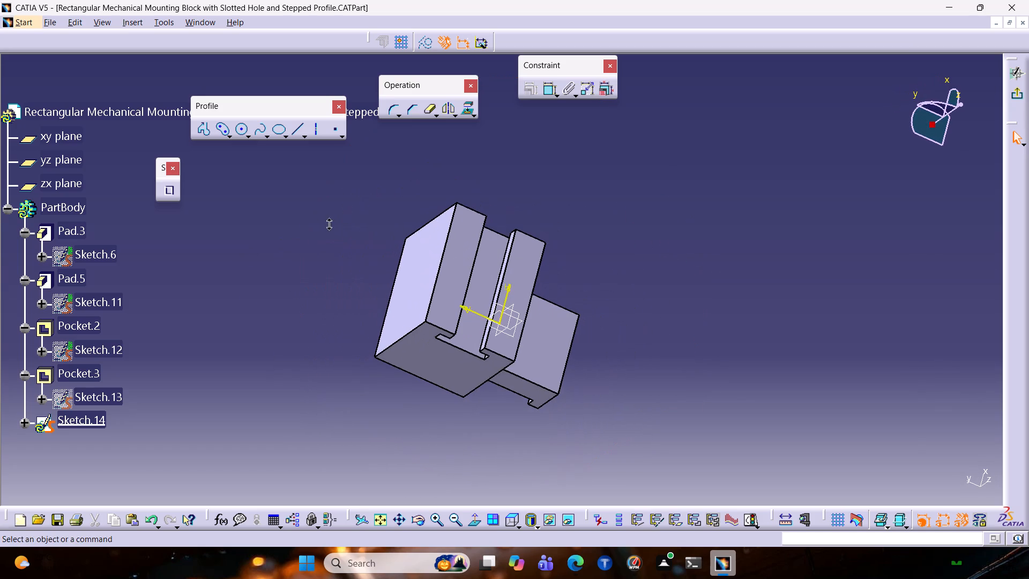
ctrl+middle_drag(327, 221, 326, 221)
middle_drag(665, 404, 659, 263)
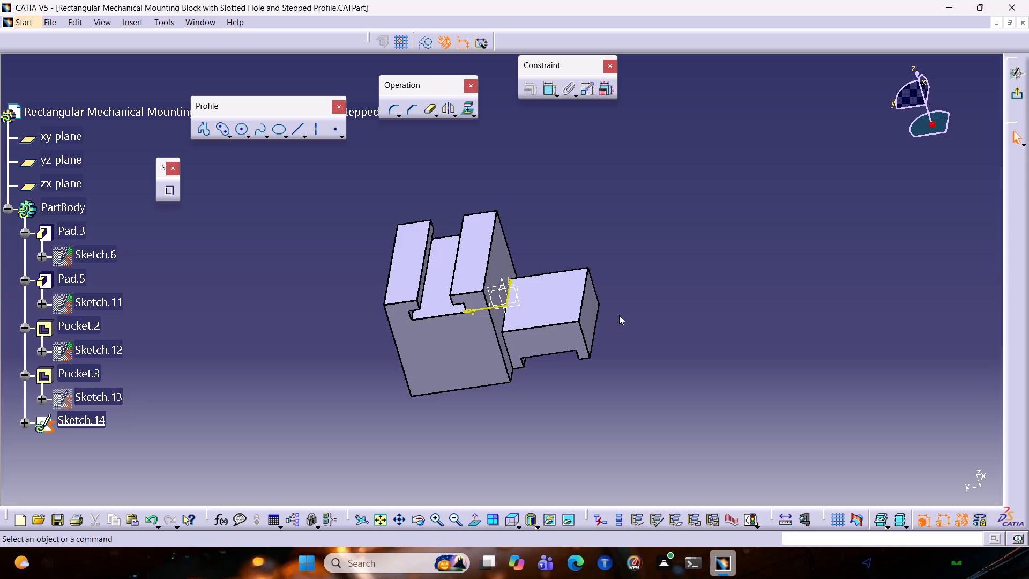
middle_drag(610, 296, 520, 299)
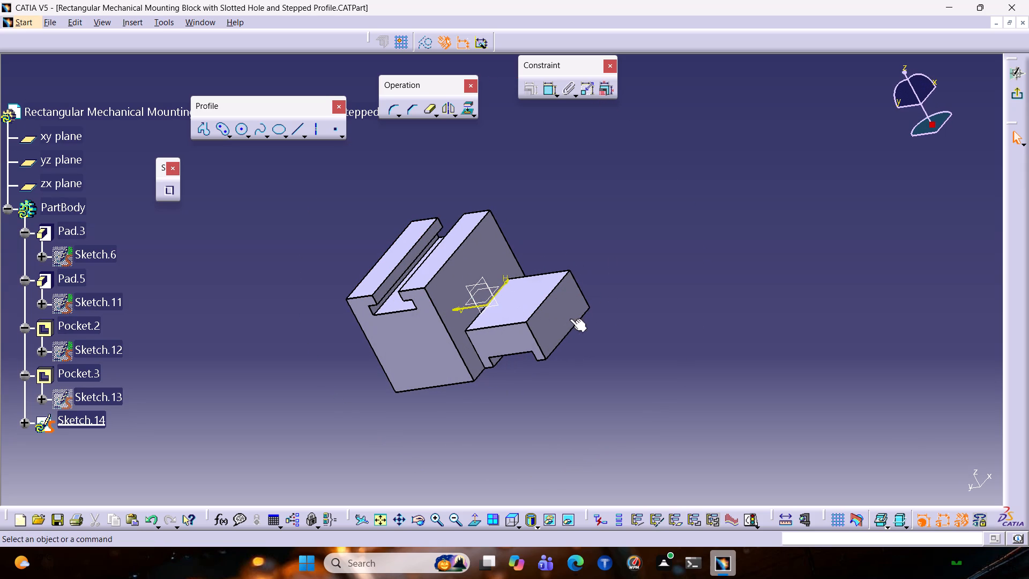
ctrl+middle_click(618, 340)
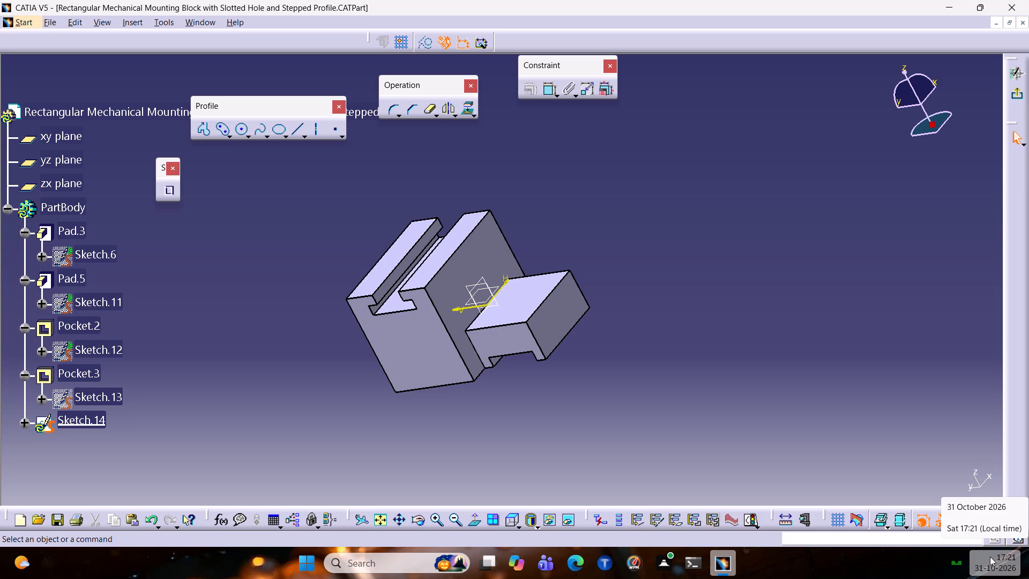
middle_drag(594, 358, 567, 425)
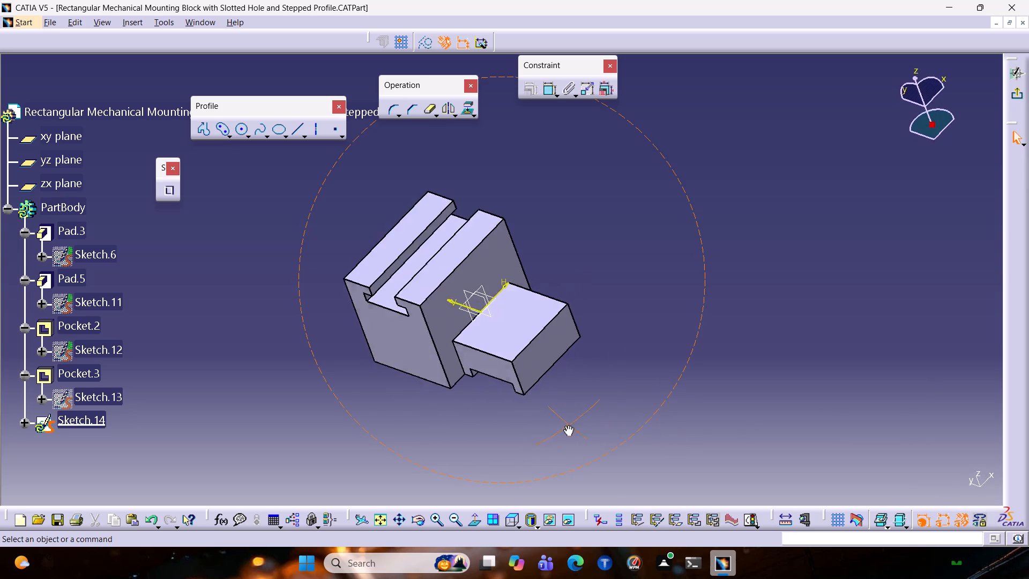
middle_drag(567, 425, 245, 342)
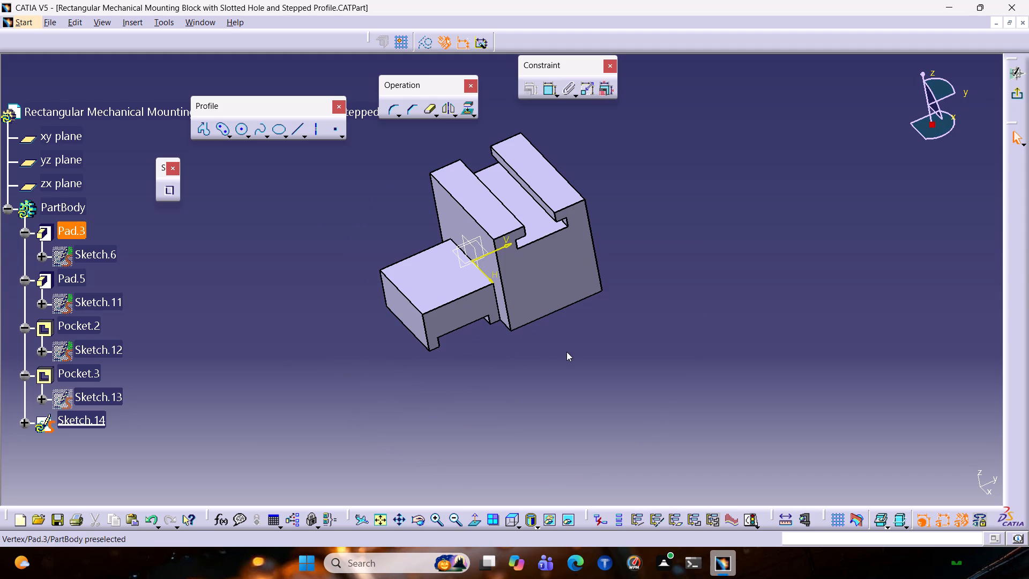
middle_drag(566, 352, 602, 306)
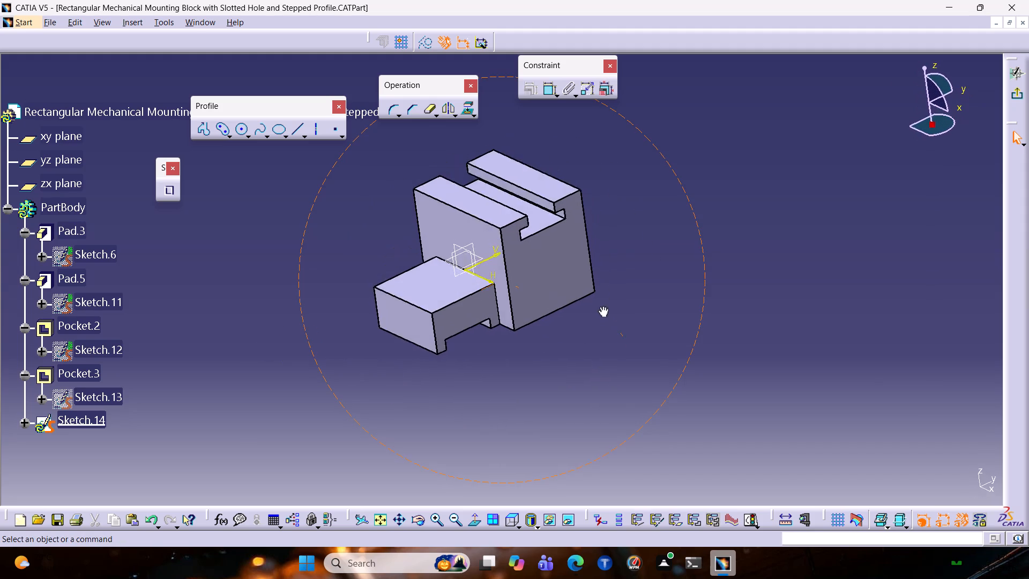
middle_drag(602, 306, 683, 353)
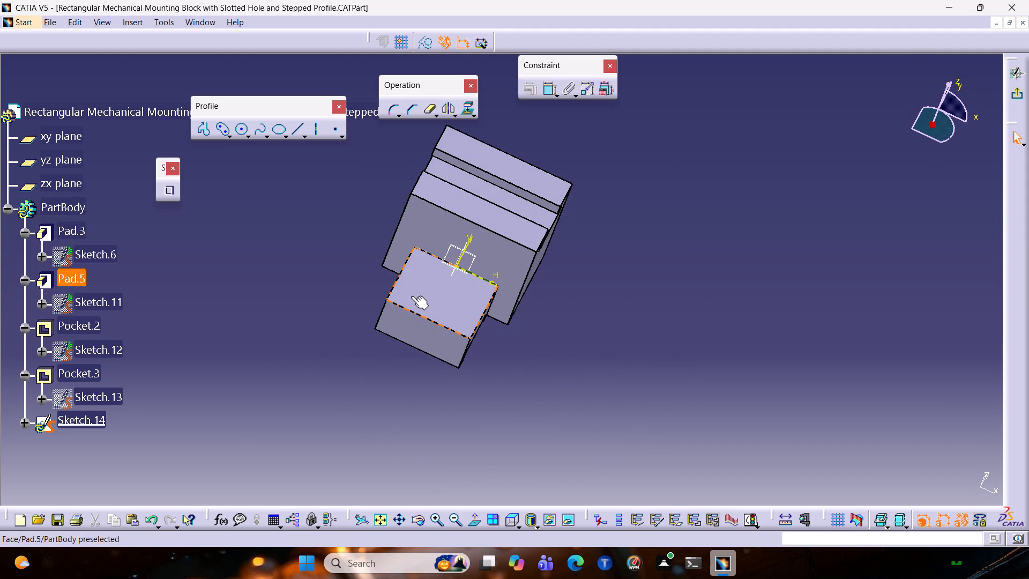
Exit the emptied sketch and open a new sketch on the top face of the lower side block.
click(481, 294)
click(1013, 95)
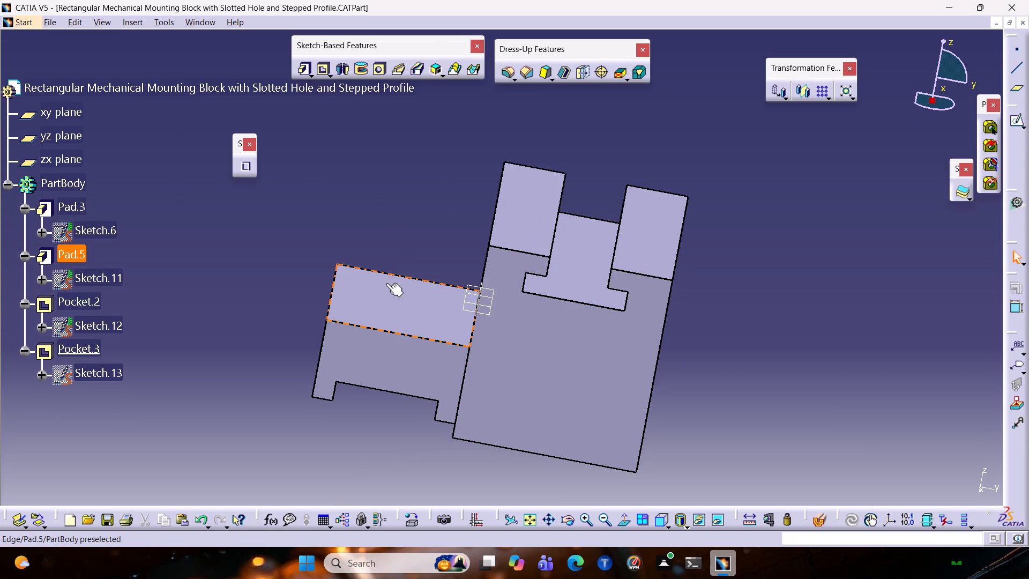
click(386, 296)
click(1021, 117)
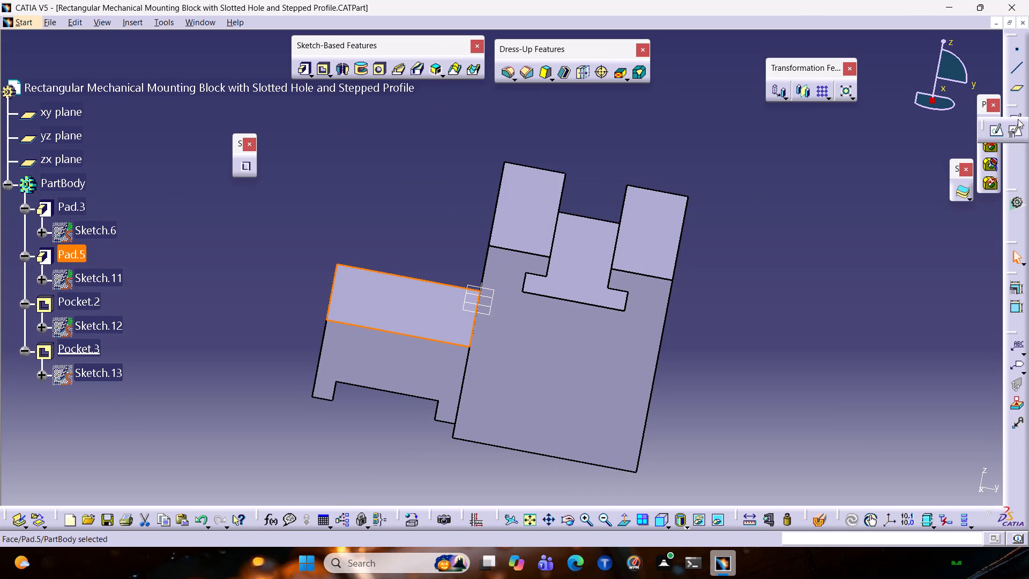
click(996, 129)
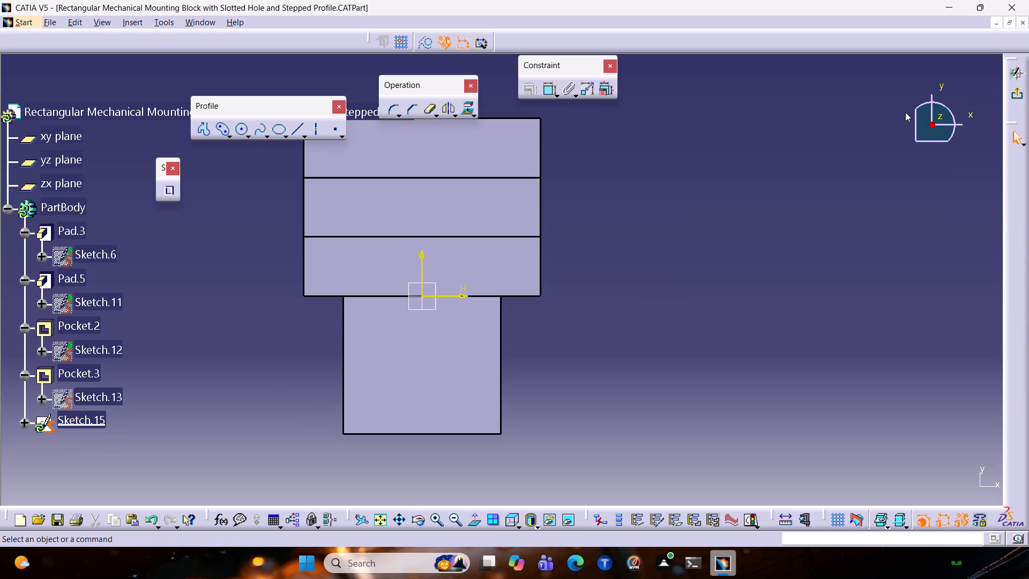
Sketch a horizontal elongated hole on the side block's top face, with centres about 51 mm apart and a radius of about 10 mm.
click(230, 132)
click(305, 144)
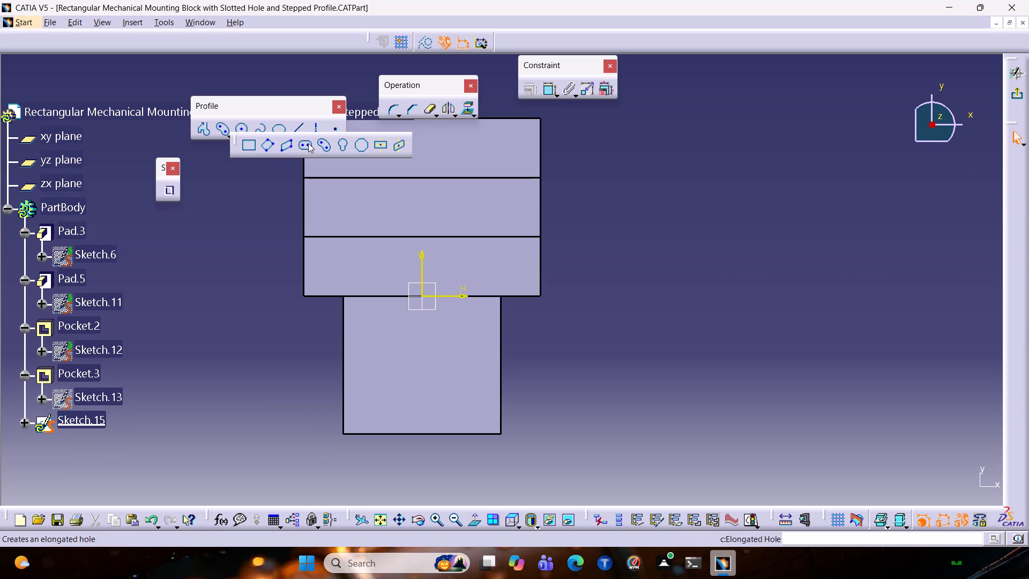
click(372, 365)
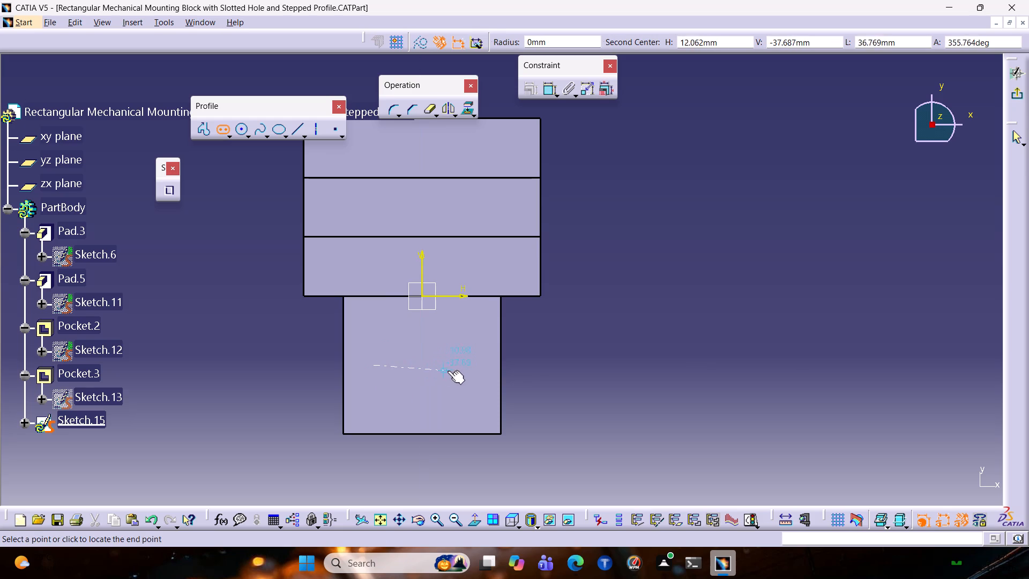
click(473, 364)
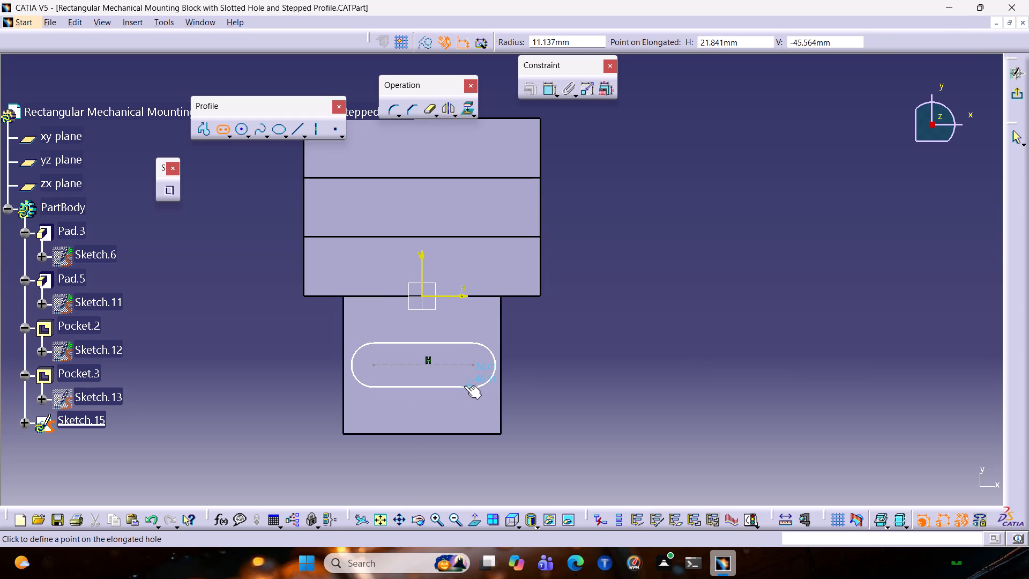
click(463, 385)
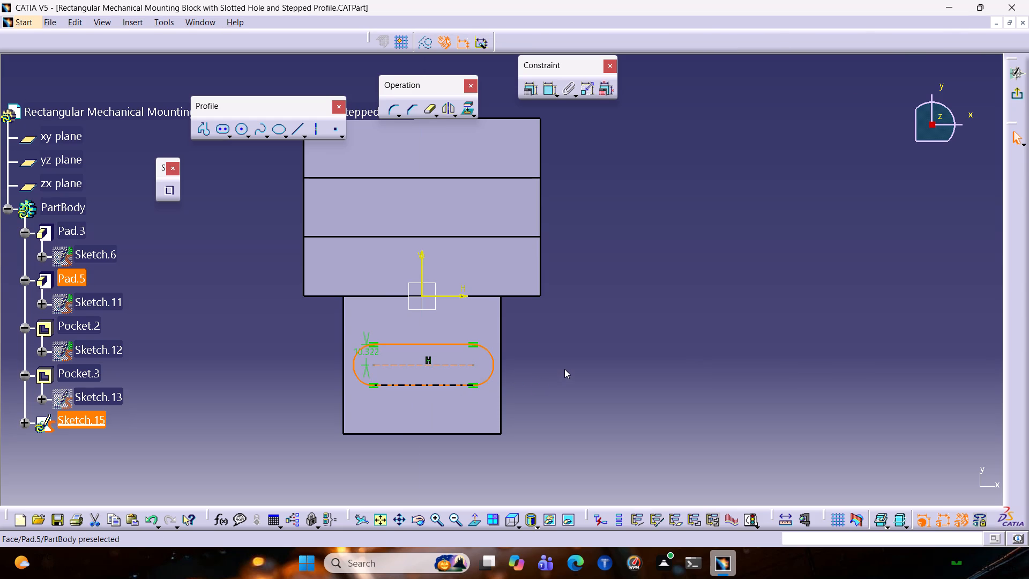
click(564, 369)
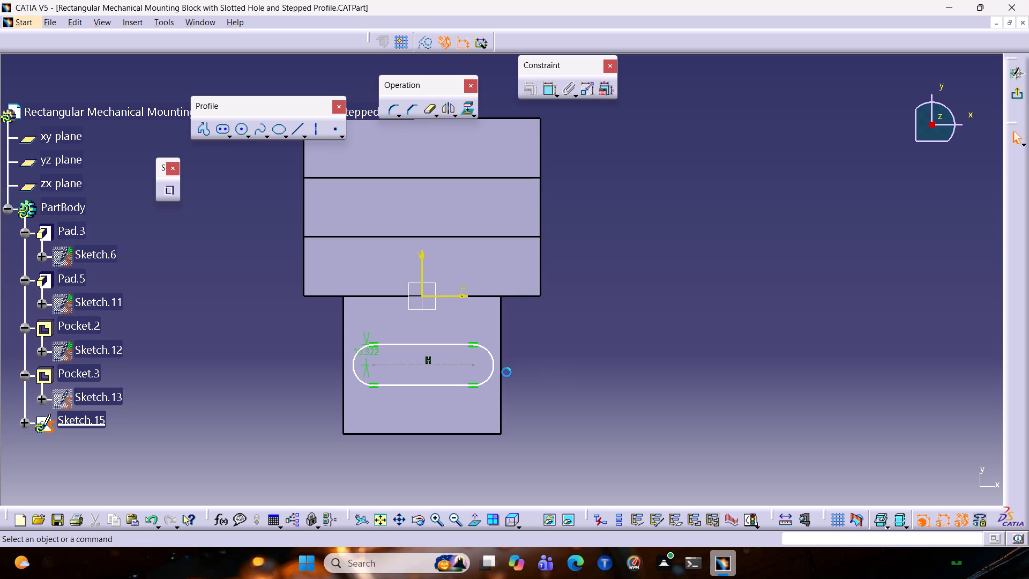
Set the elongated hole's radius to 15 mm.
double_click(370, 349)
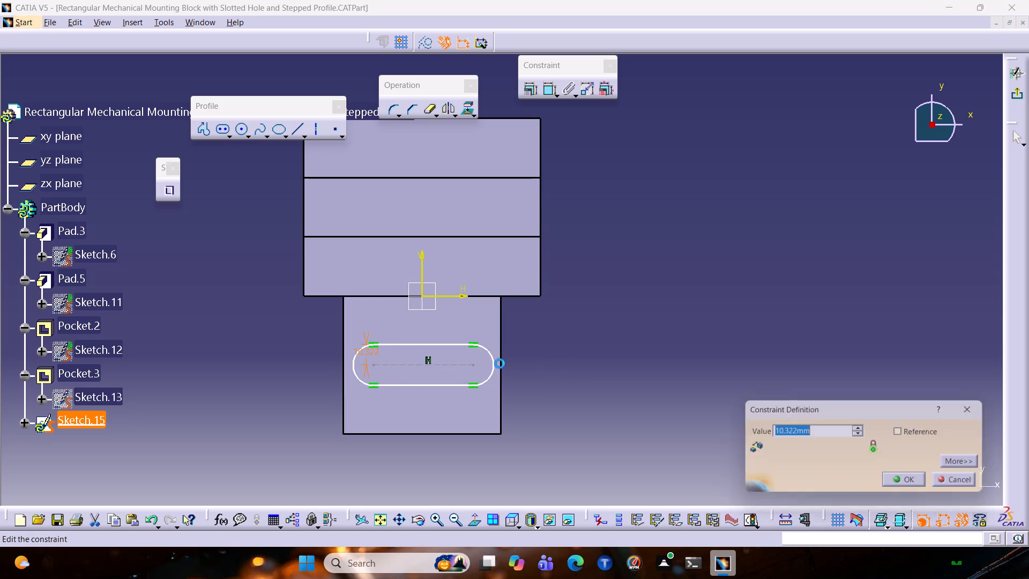
text(15)
key(Return)
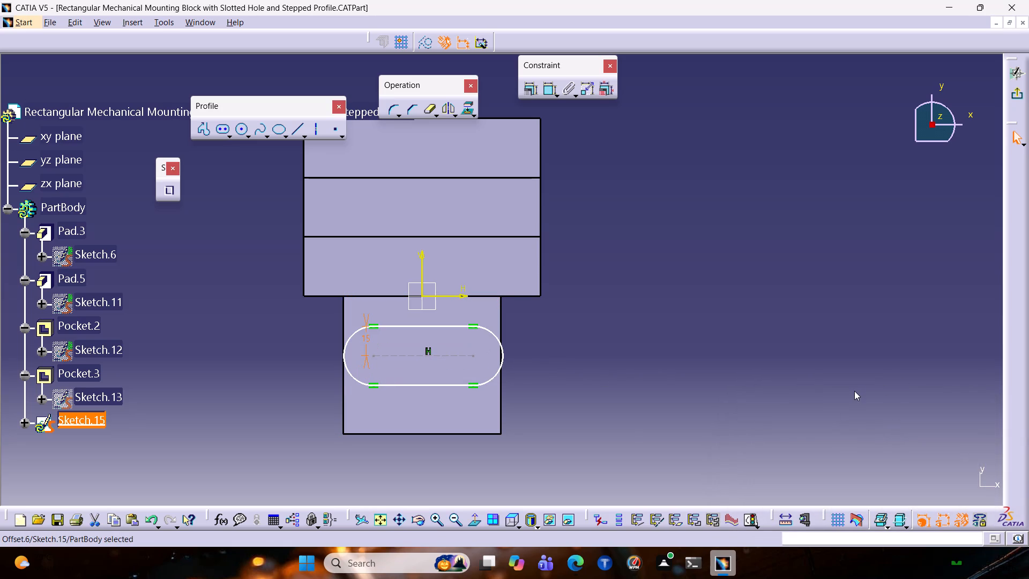
Dimension the distance between the elongated hole's two arc centres and set it to 30 mm.
click(543, 90)
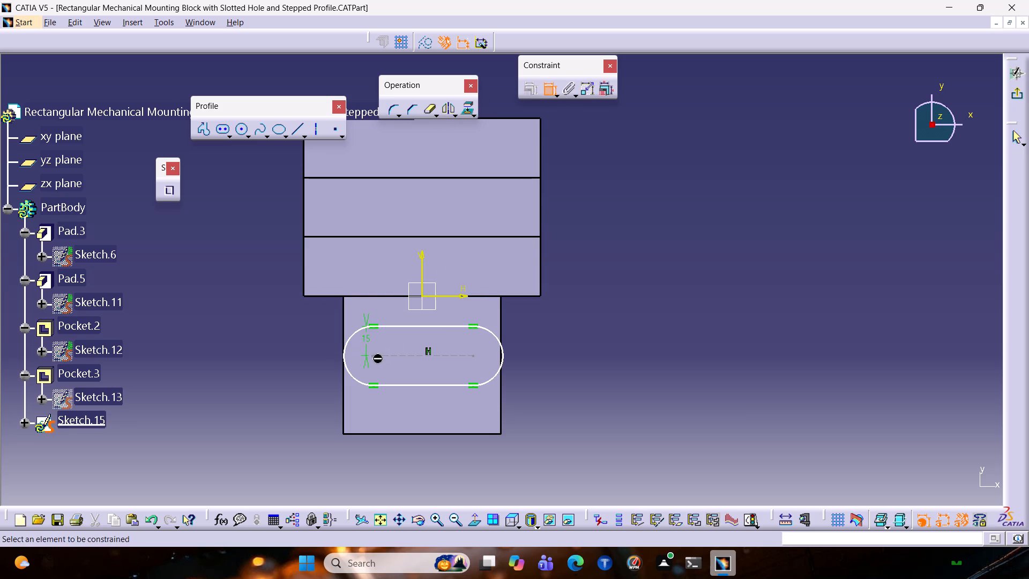
click(374, 356)
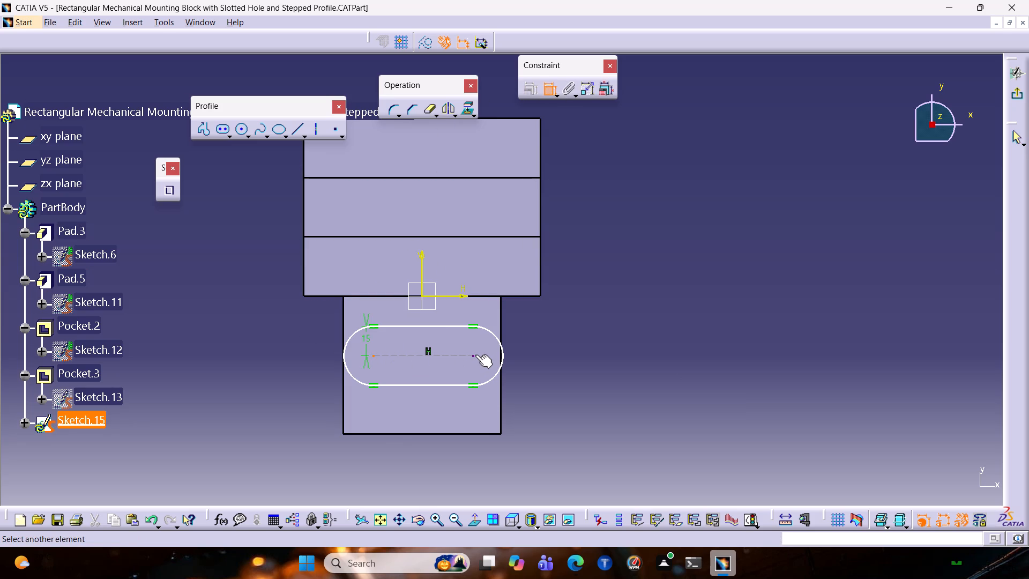
click(473, 357)
click(434, 449)
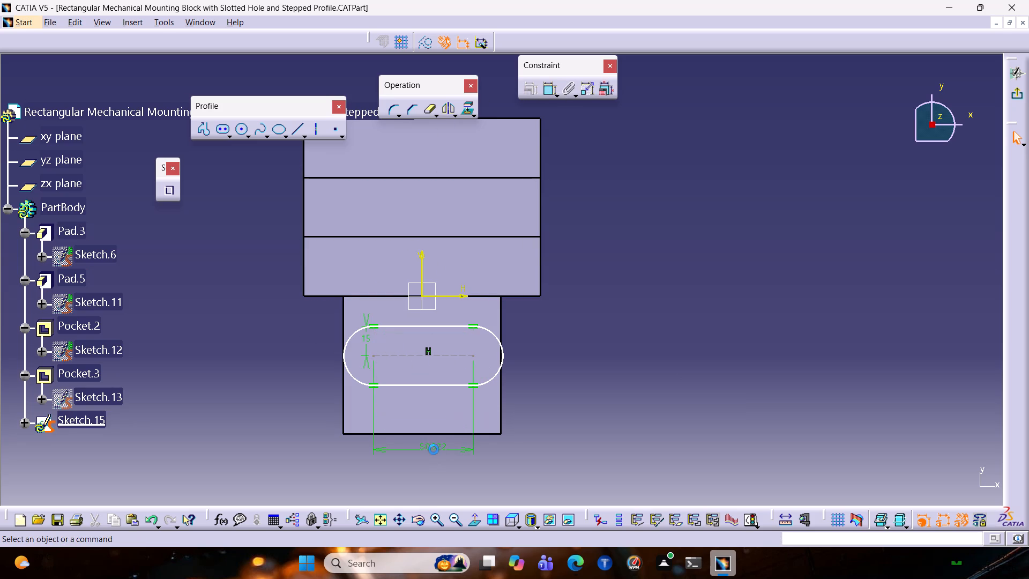
double_click(433, 449)
double_click(434, 448)
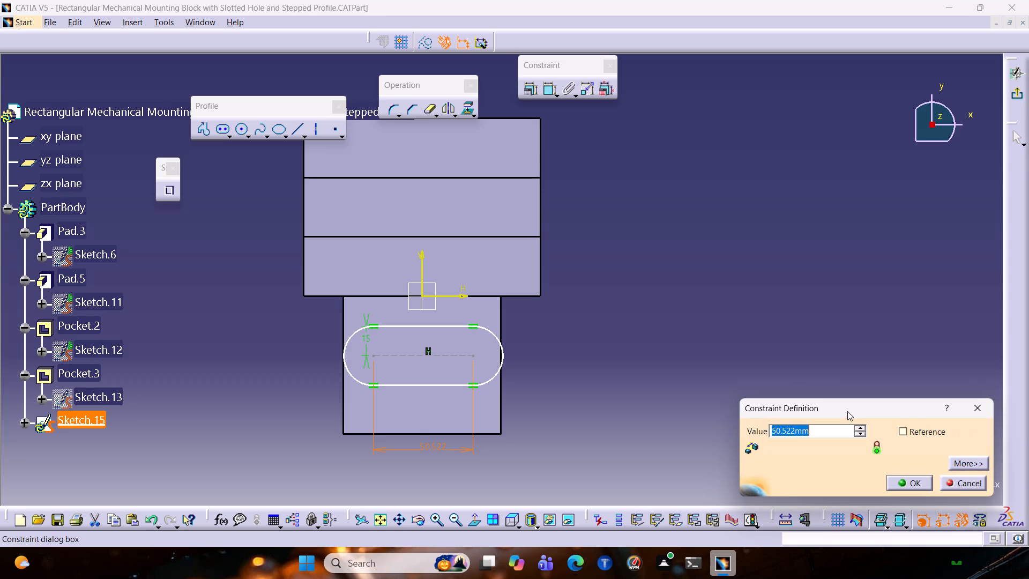
text(30)
key(Return)
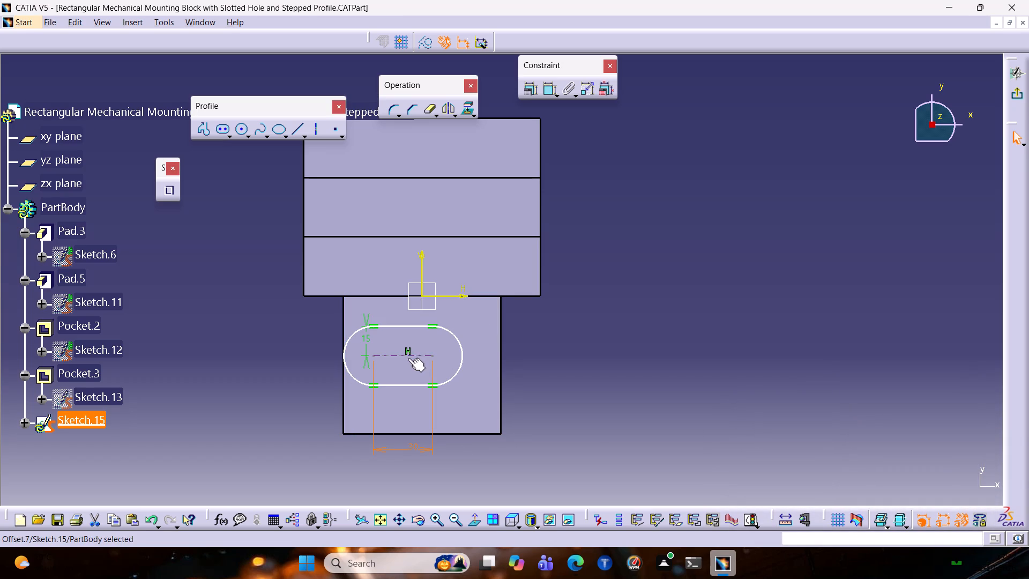
Move the elongated hole to roughly the middle of the side block's top face.
drag(410, 357, 433, 364)
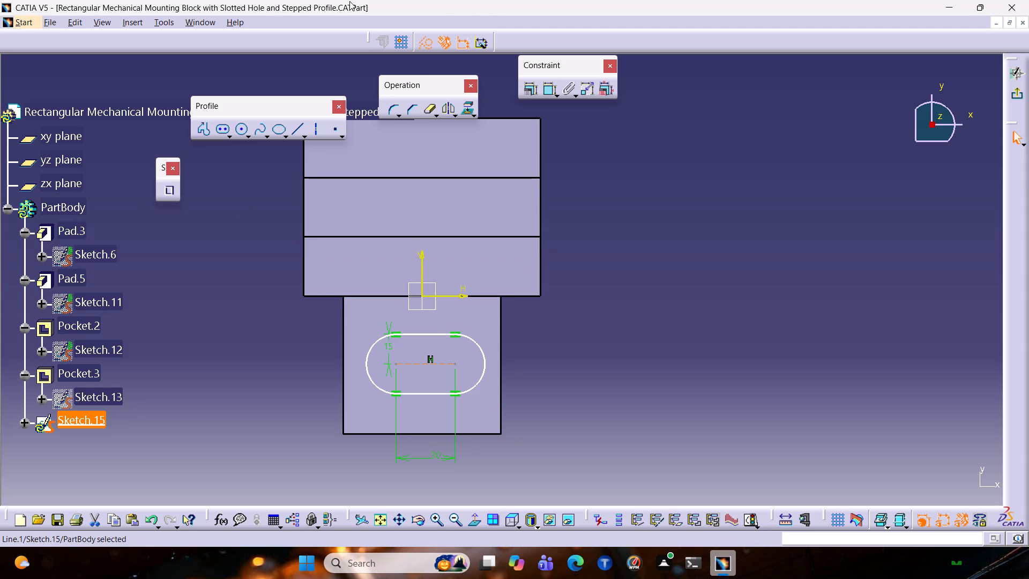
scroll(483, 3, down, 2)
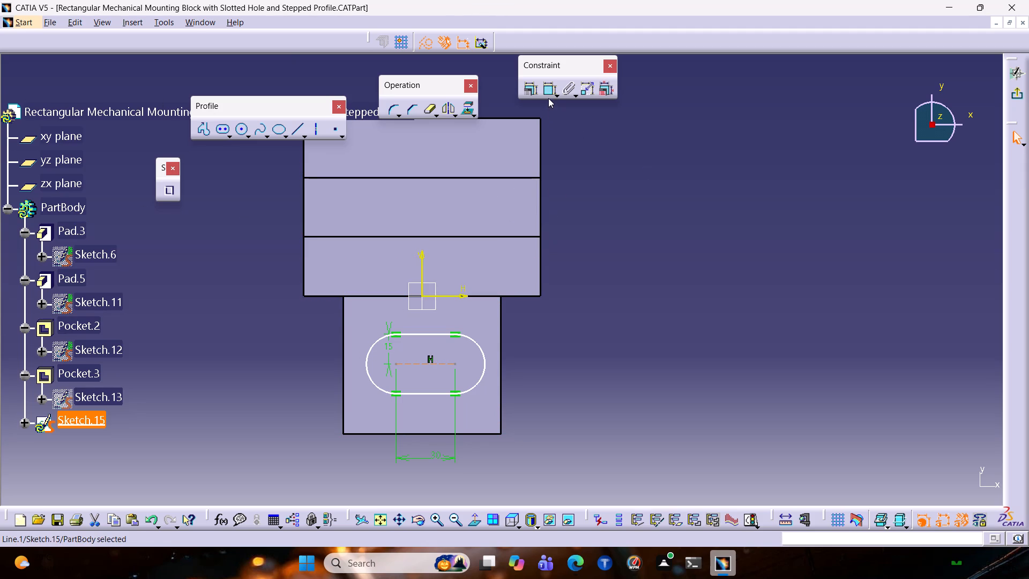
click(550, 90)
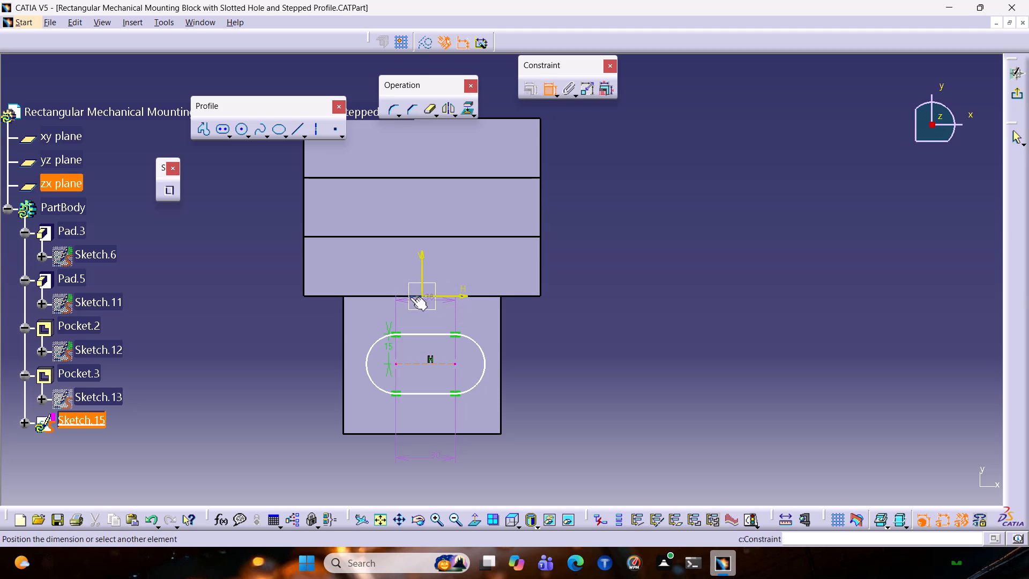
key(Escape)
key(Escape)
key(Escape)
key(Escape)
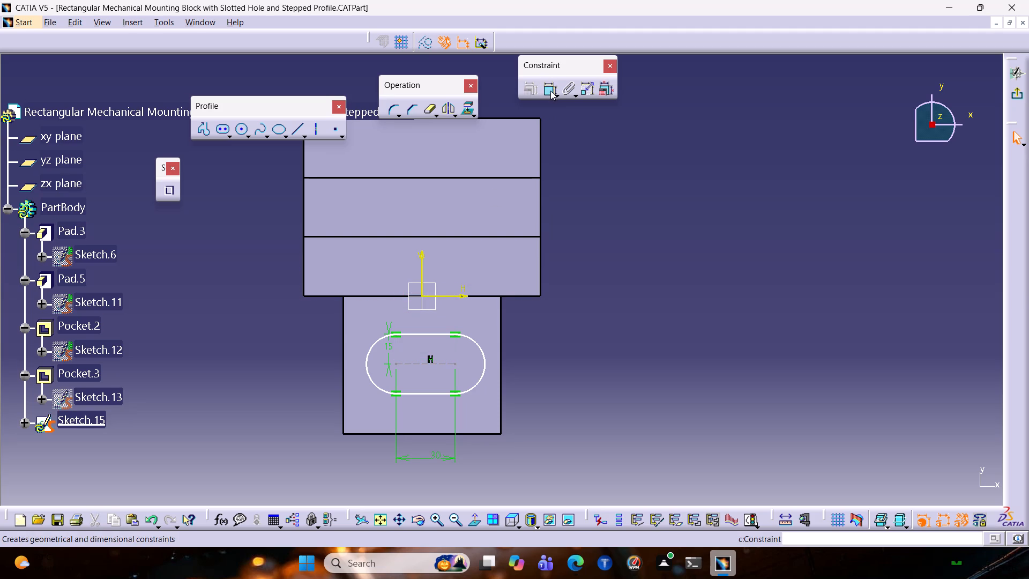
Dimension the vertical distance from the sketch origin to the elongated hole's centre line and set it to 35 mm.
click(550, 91)
click(422, 296)
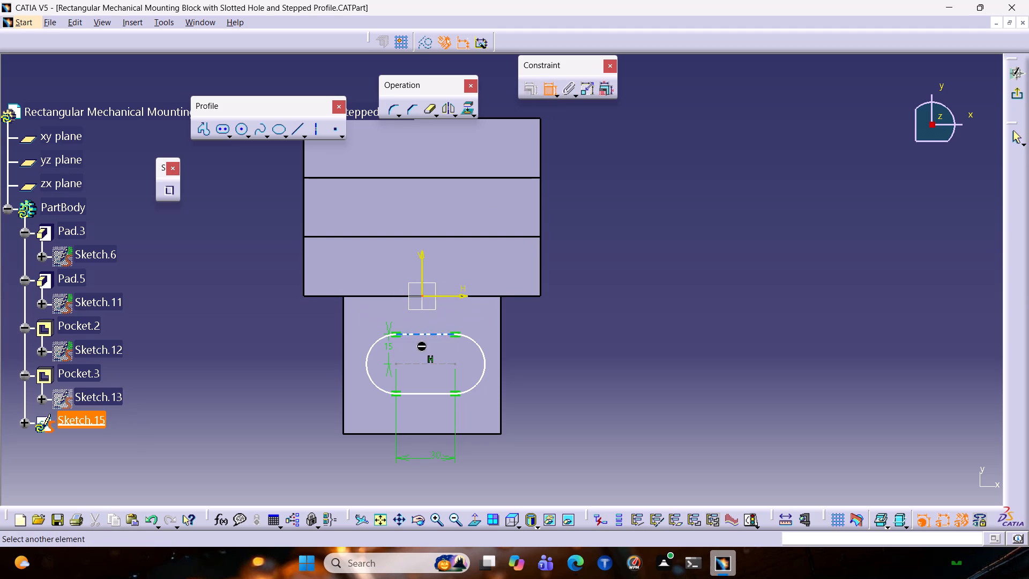
click(417, 365)
click(283, 353)
double_click(286, 348)
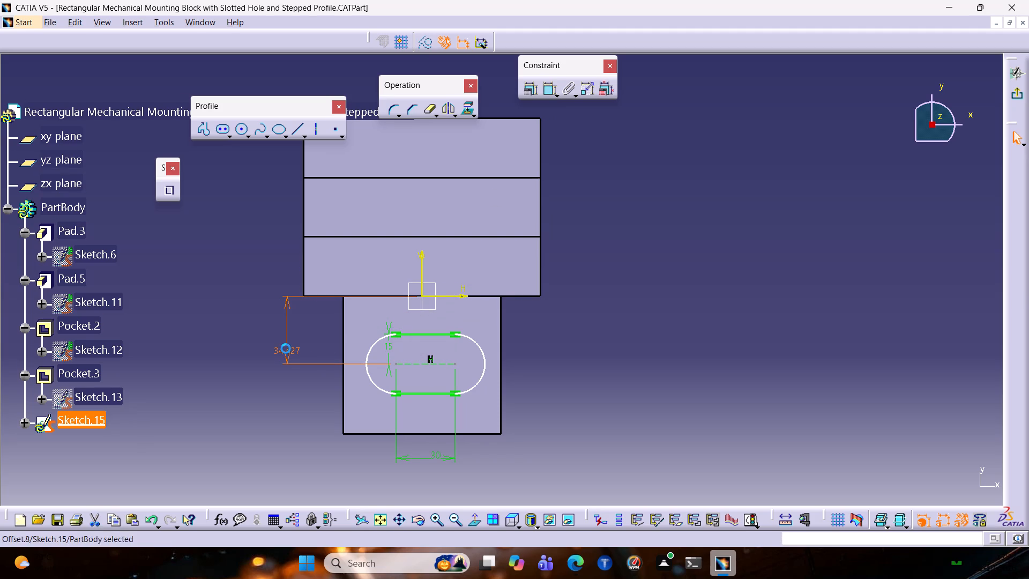
text(70/2)
key(Return)
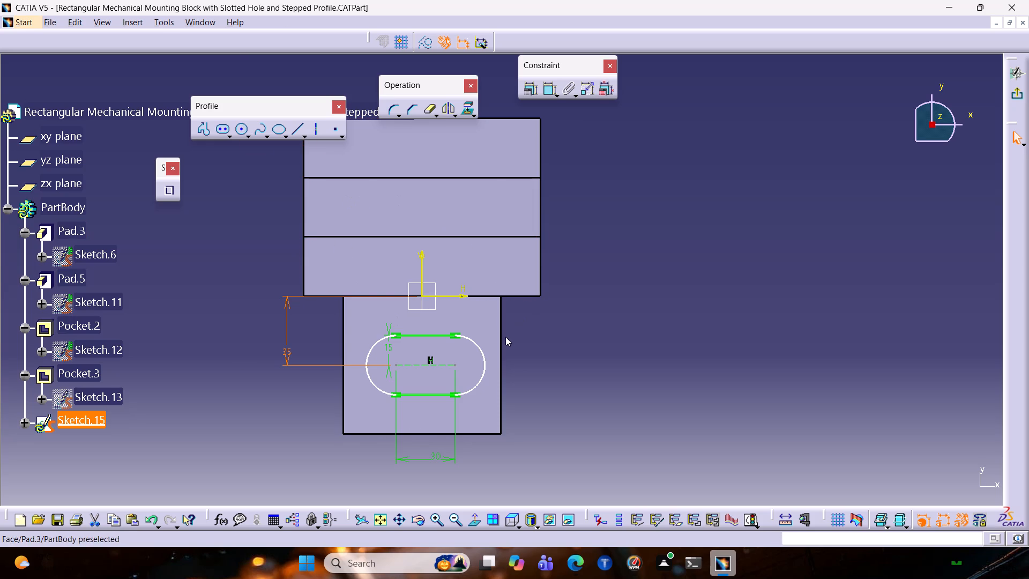
Dimension the horizontal distance from the elongated hole's right arc centre to the side block's right edge and set it to 25 mm.
click(533, 88)
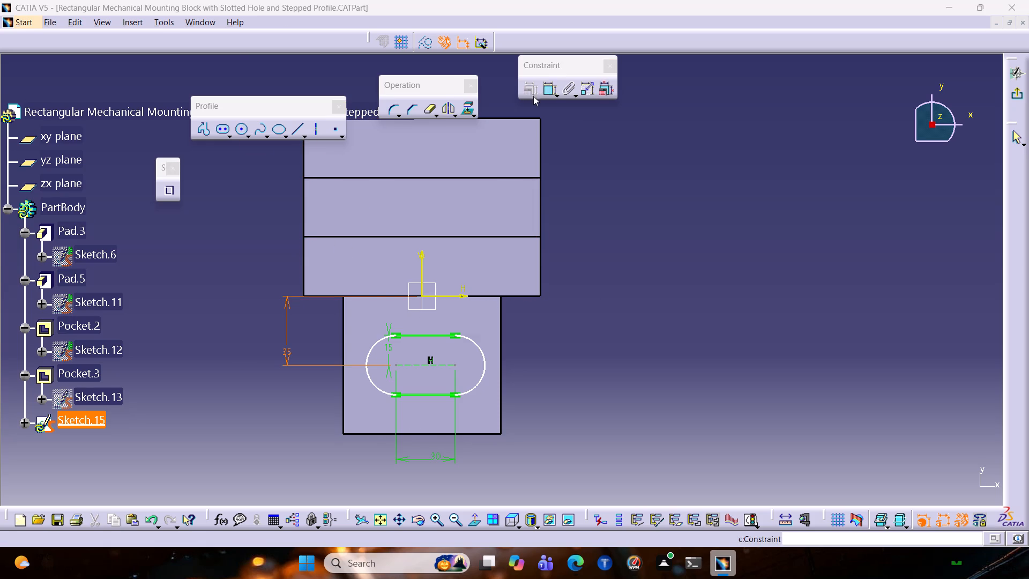
click(597, 226)
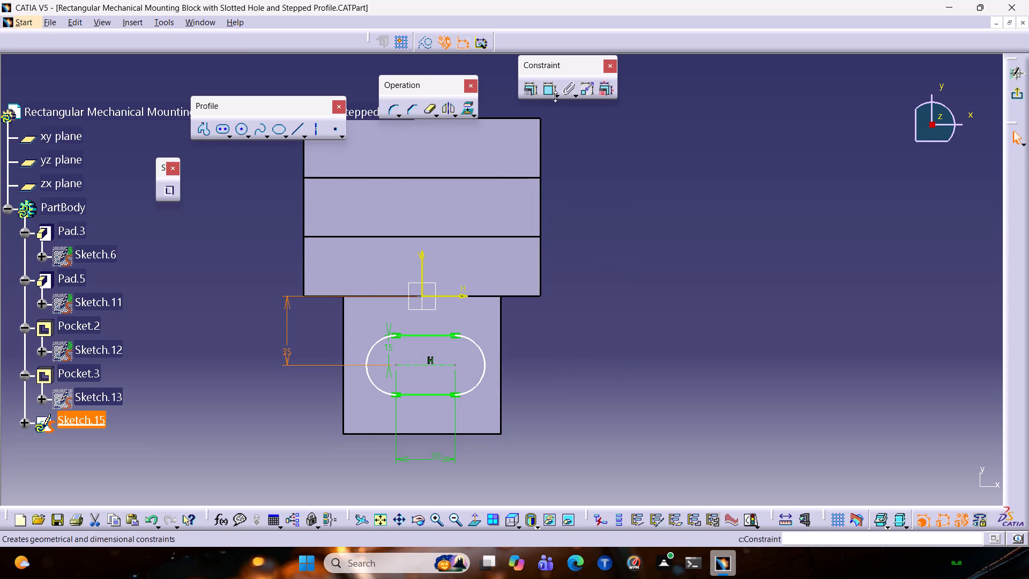
click(543, 90)
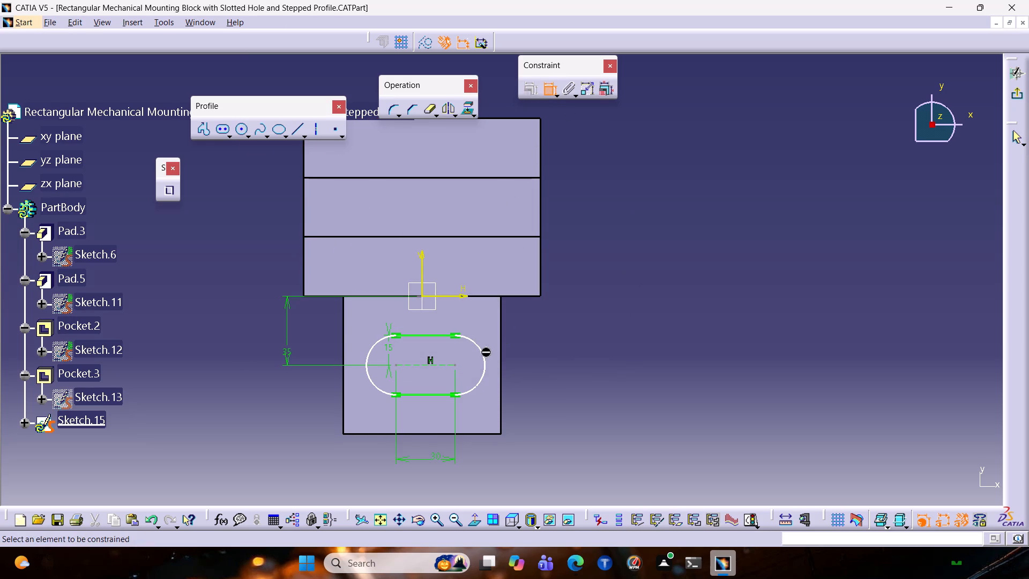
click(456, 366)
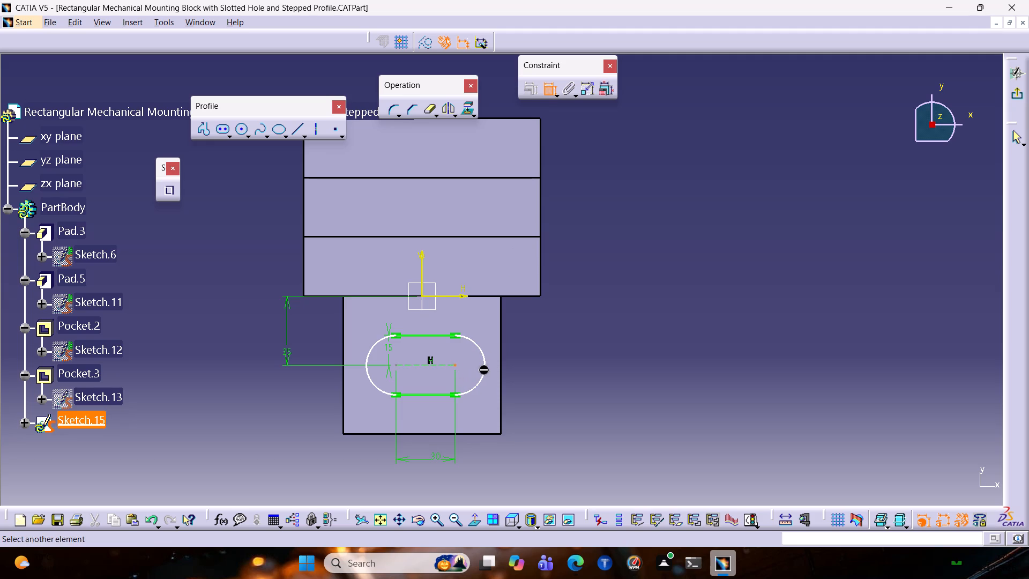
click(501, 366)
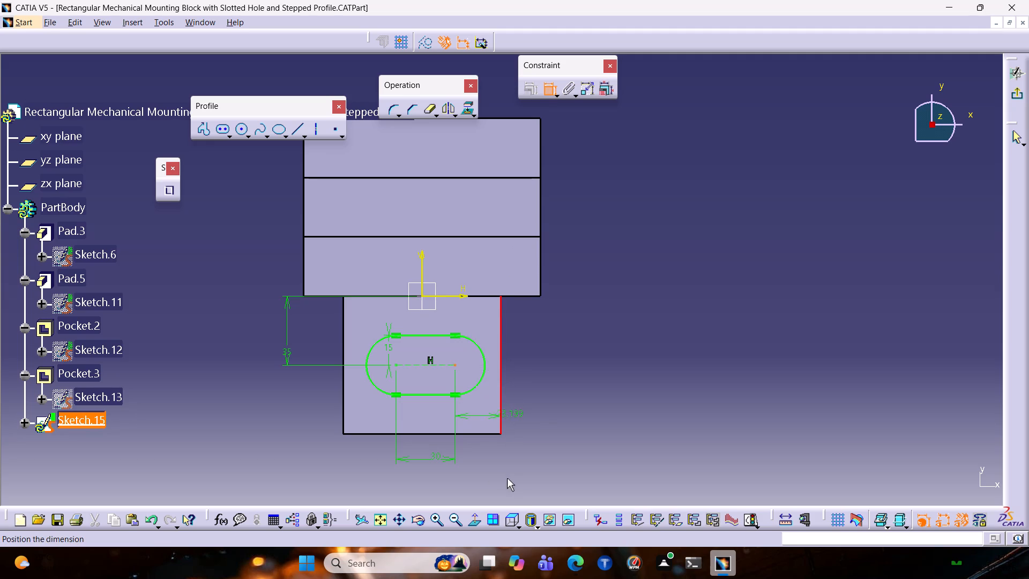
click(477, 418)
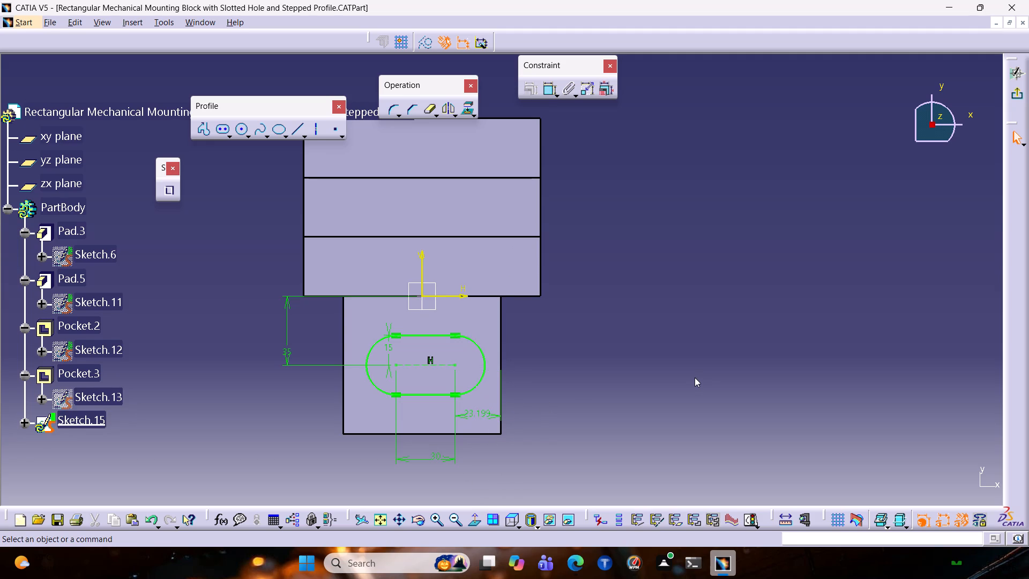
scroll(695, 377, up, 1)
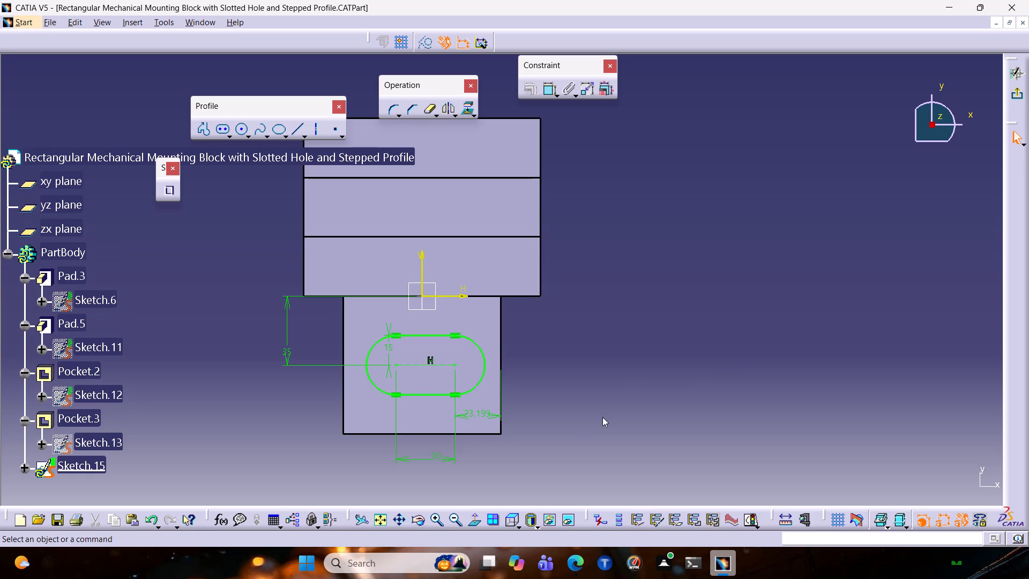
double_click(482, 413)
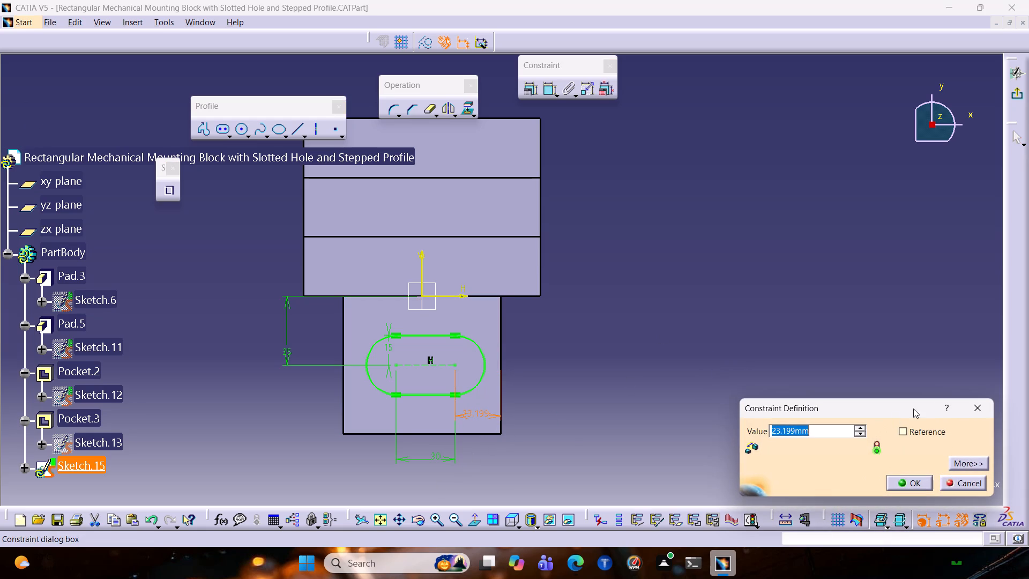
text(25)
key(Return)
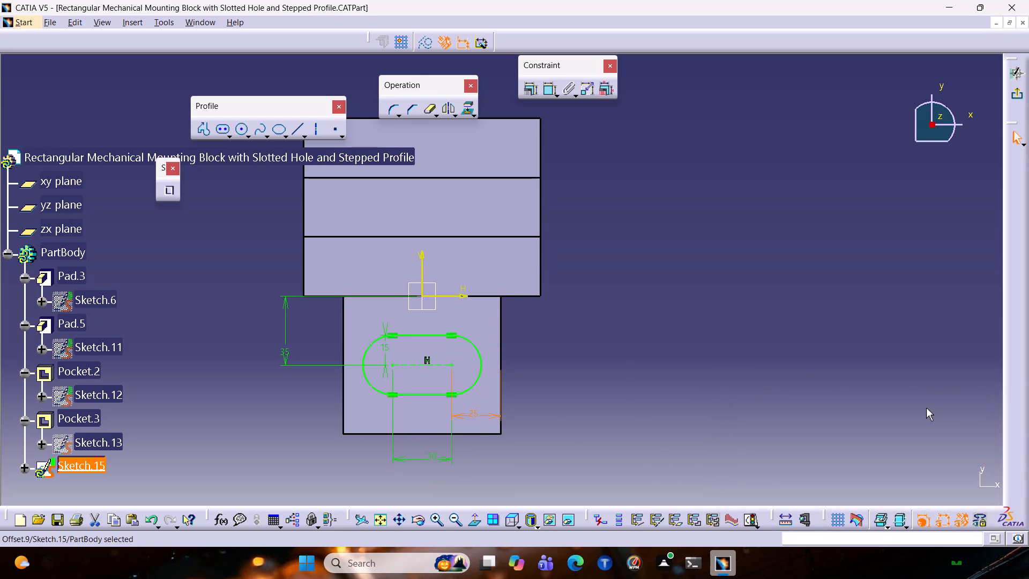
click(695, 316)
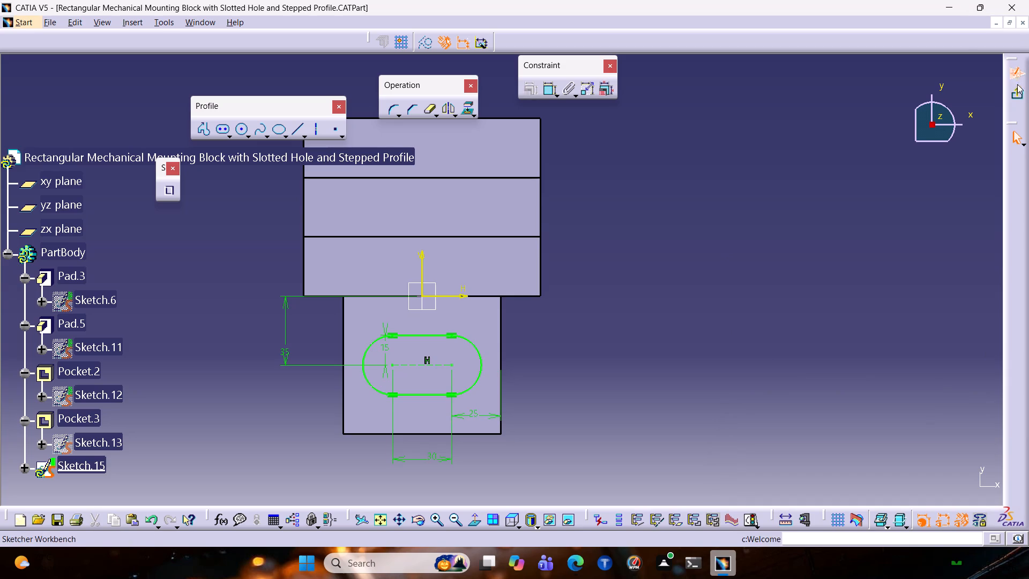
Exit the sketch and cut the elongated hole through the side block as a Pocket with the limit type Up to last.
click(1020, 90)
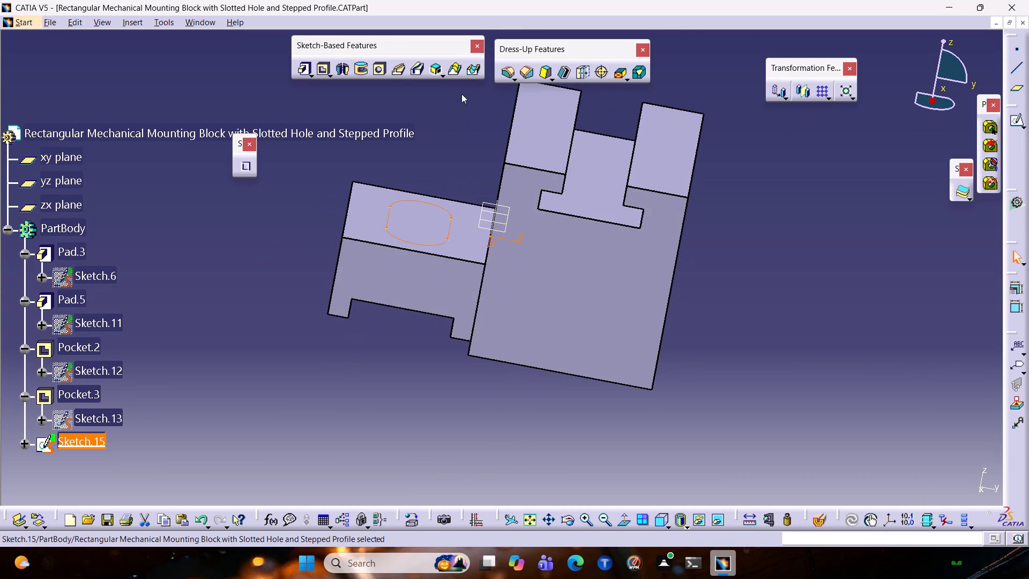
click(320, 65)
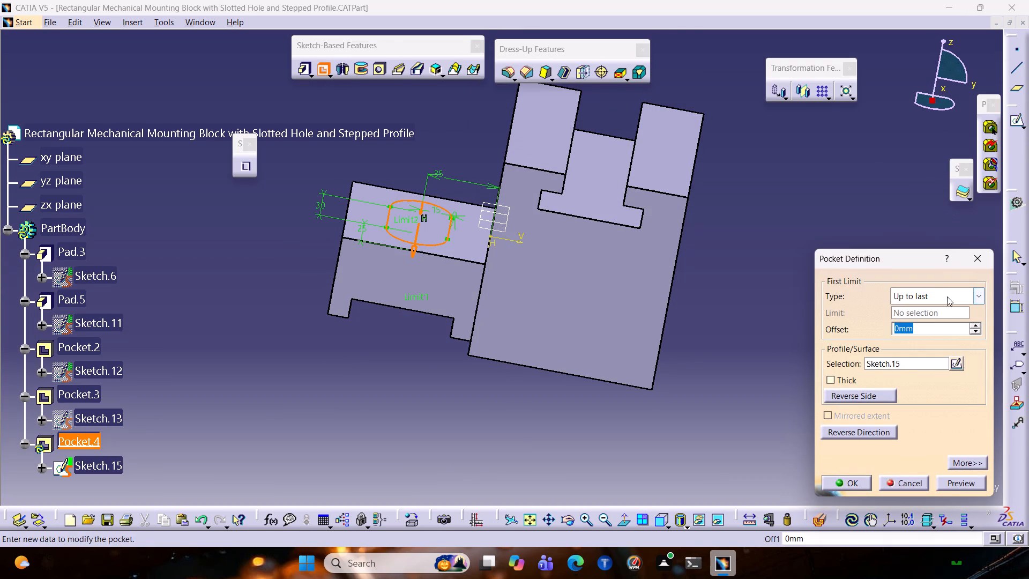
click(942, 296)
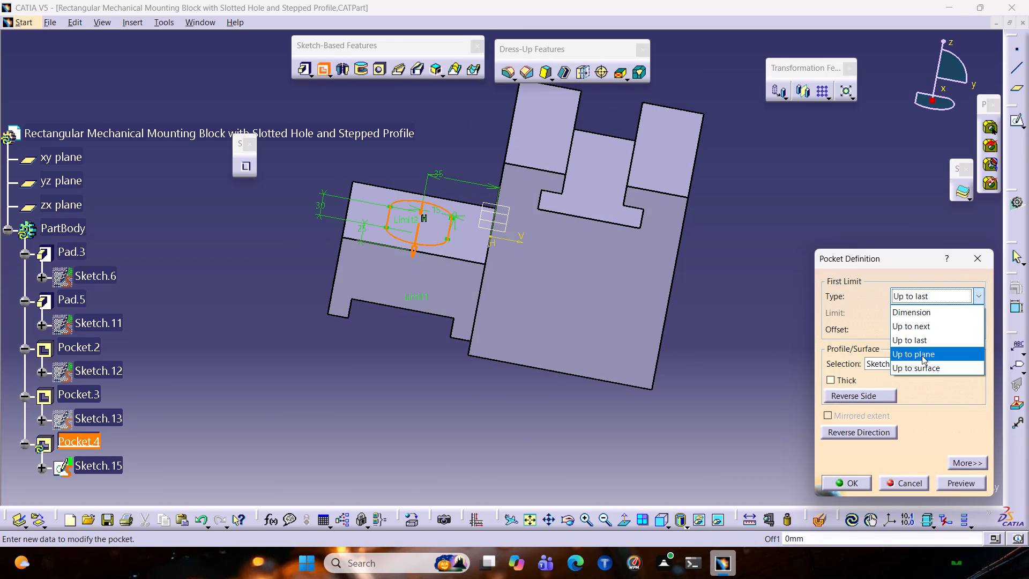
click(922, 346)
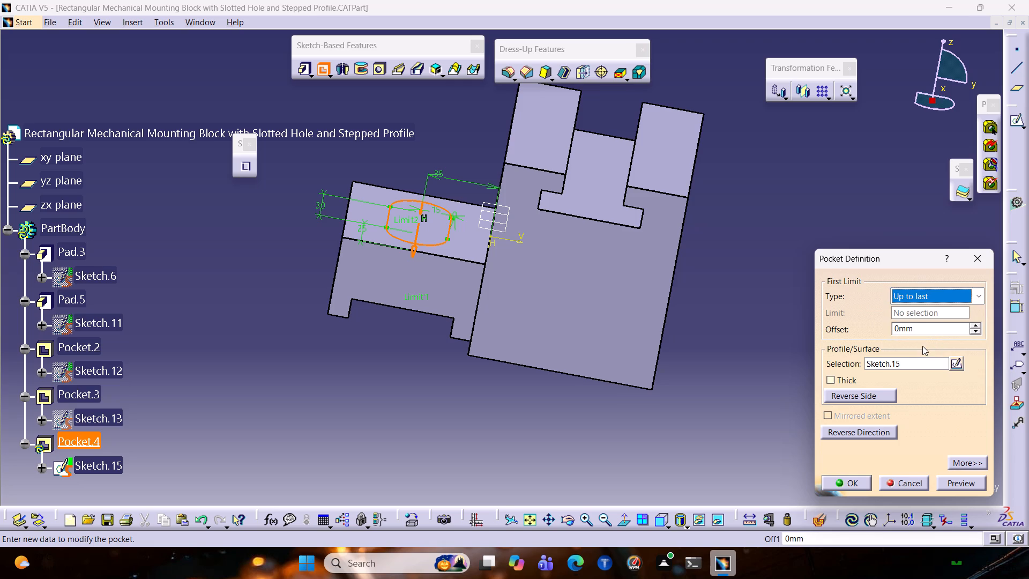
click(972, 480)
scroll(444, 358, up, 1)
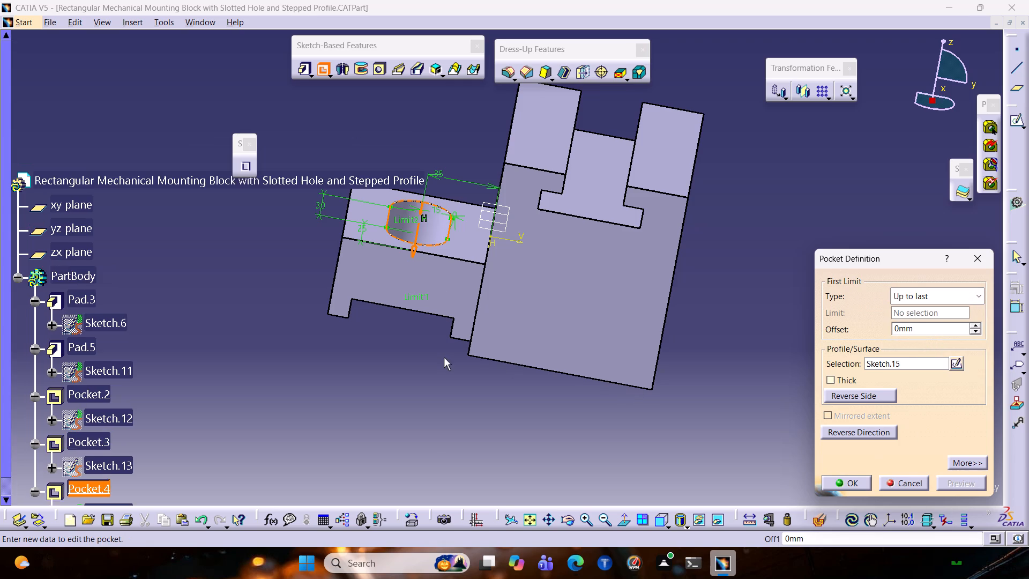
scroll(416, 257, down, 1)
middle_drag(390, 320, 513, 387)
click(847, 484)
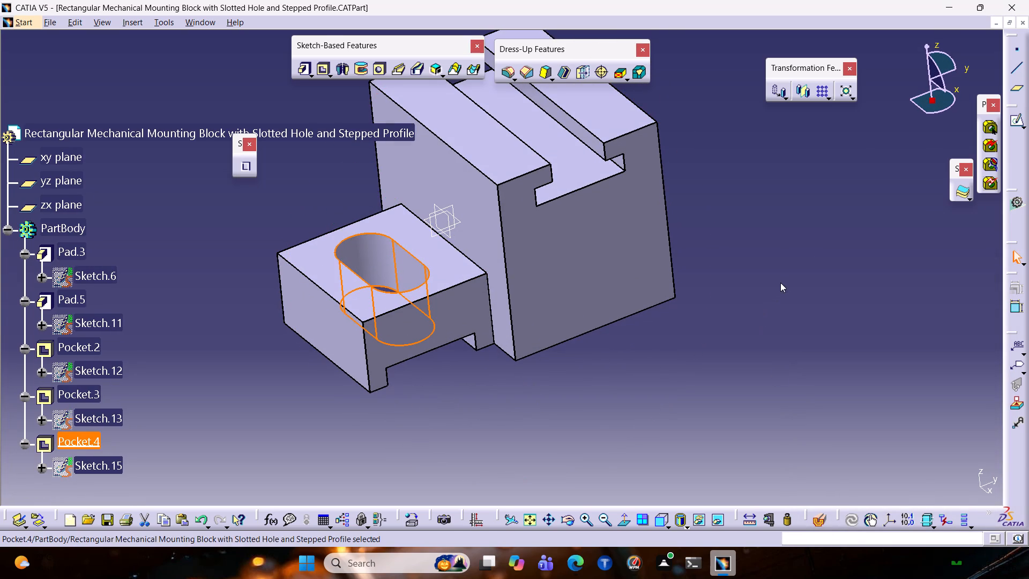
Examine the block with its slotted hole, T-slot and bottom recess from several angles and in the standard front and top views.
click(732, 284)
middle_drag(729, 283, 275, 443)
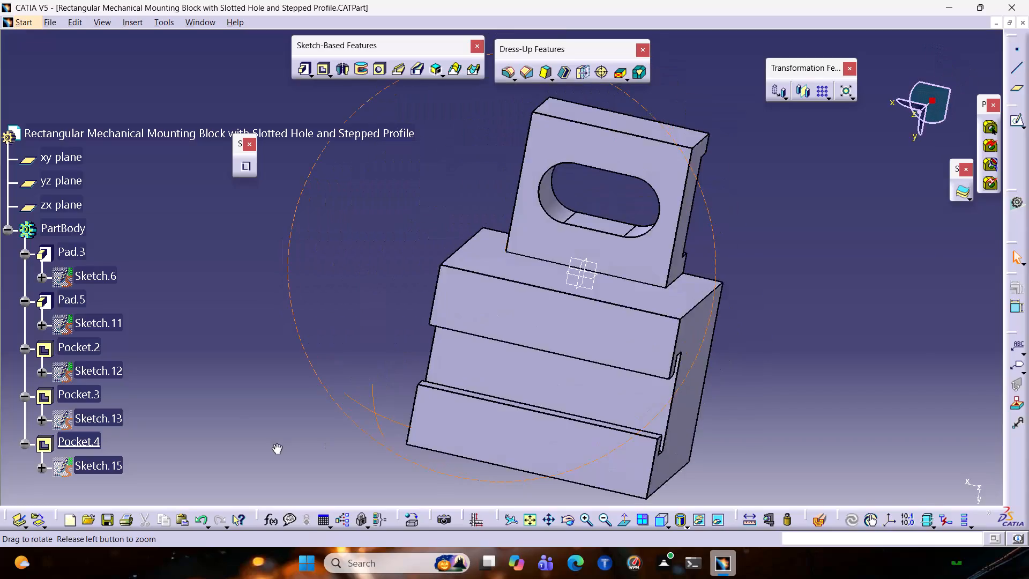
middle_drag(275, 443, 553, 187)
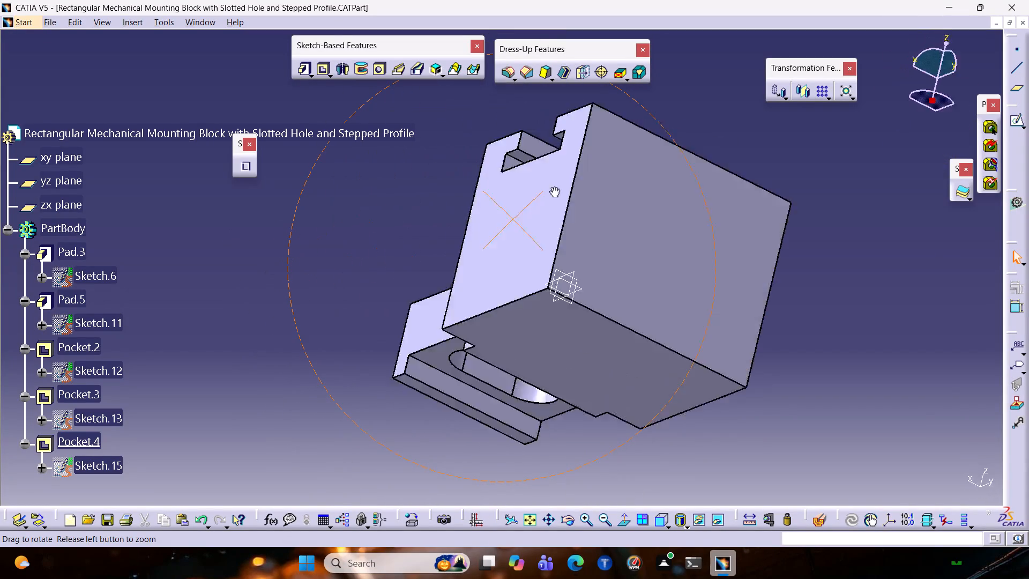
middle_drag(553, 187, 593, 218)
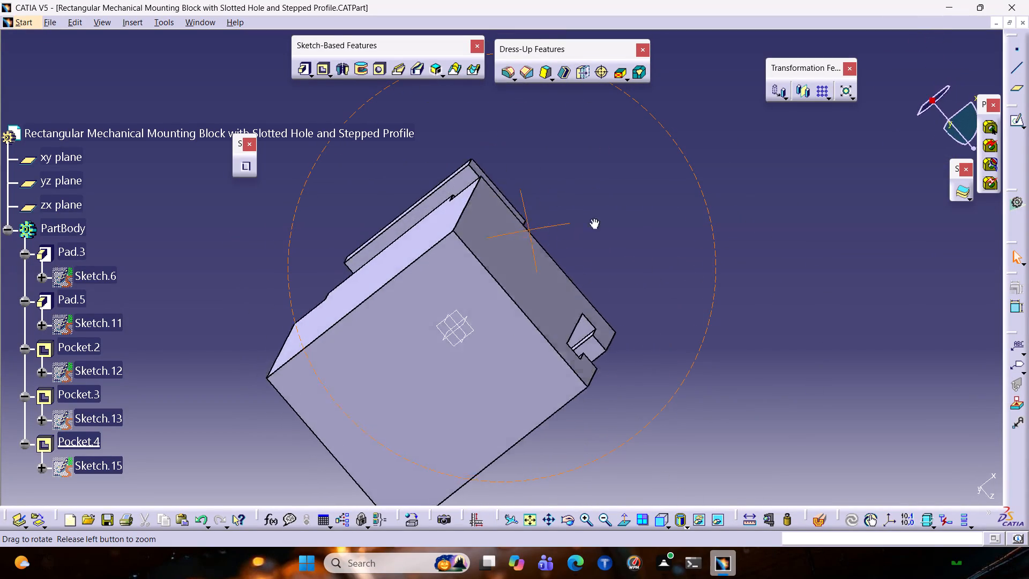
middle_drag(593, 218, 769, 259)
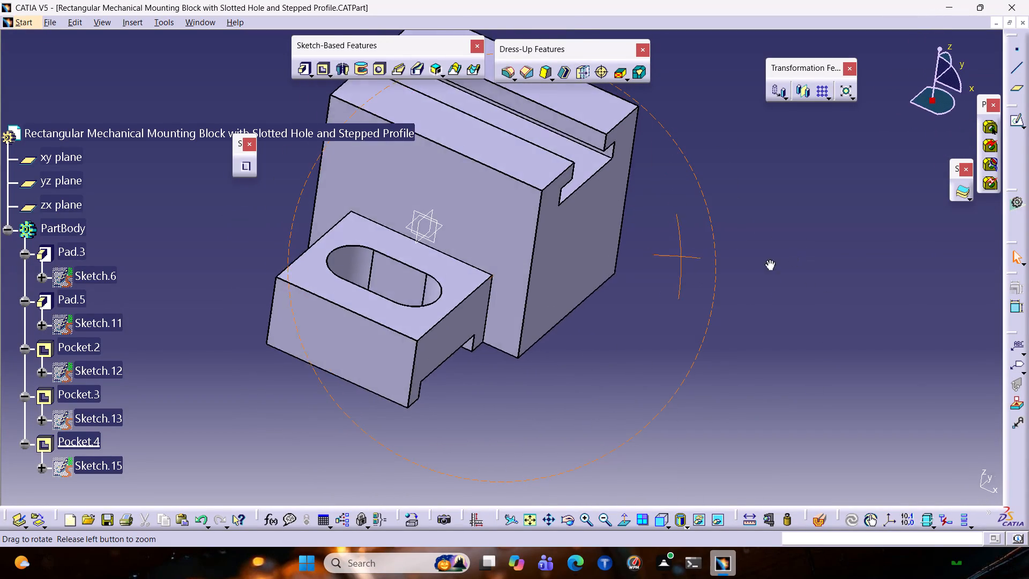
middle_drag(769, 259, 687, 276)
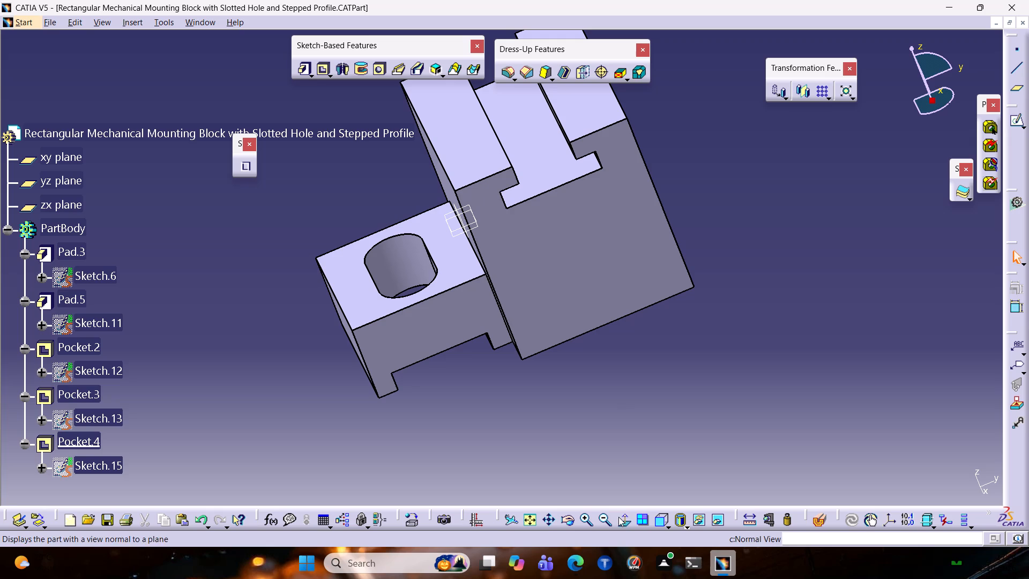
click(618, 517)
click(623, 518)
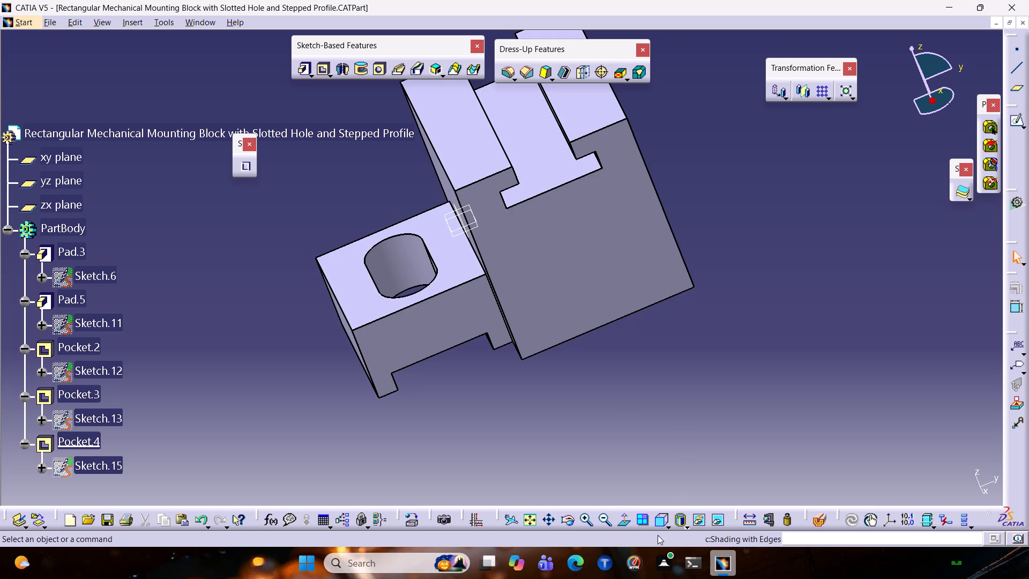
click(661, 518)
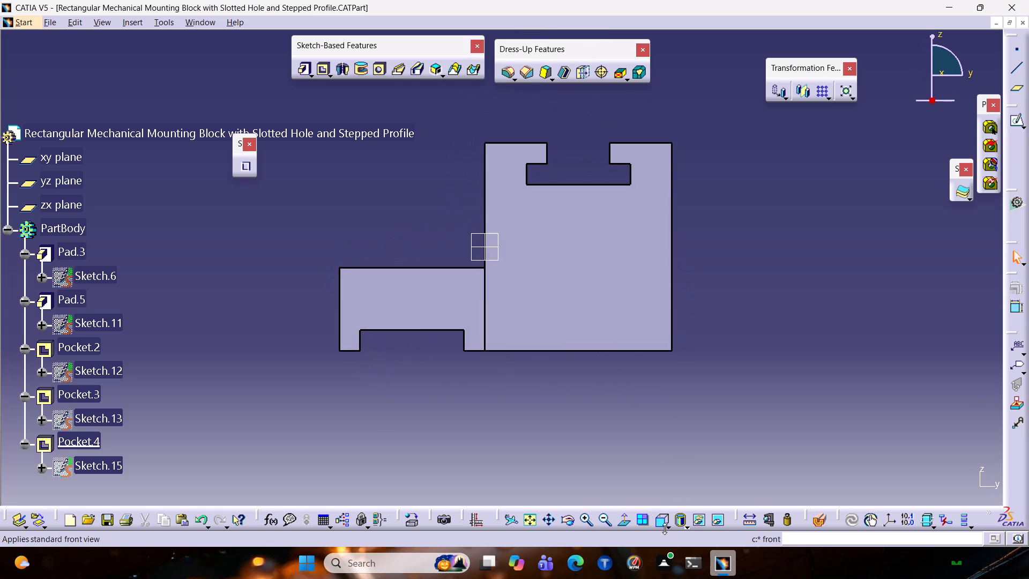
click(667, 523)
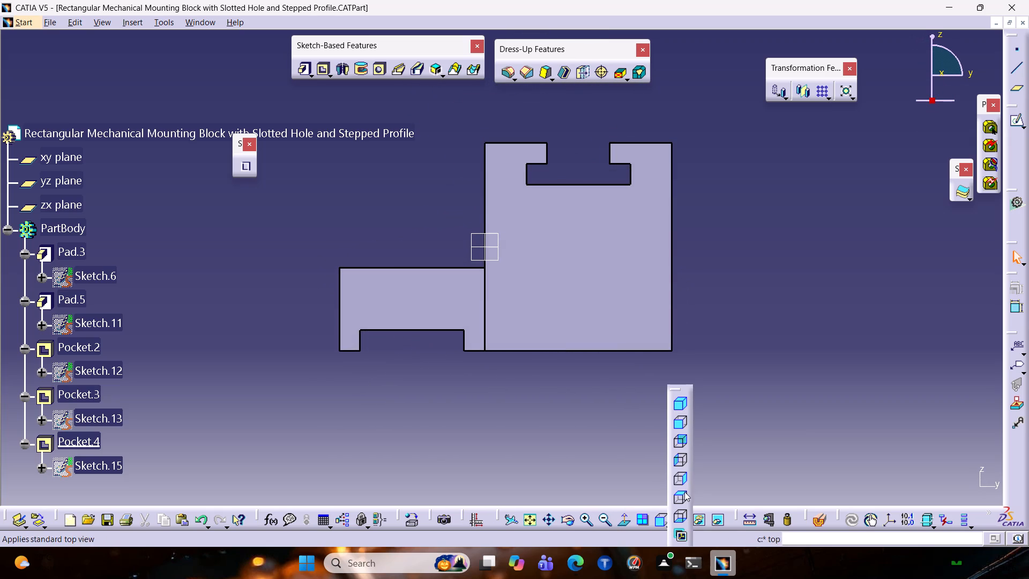
click(683, 493)
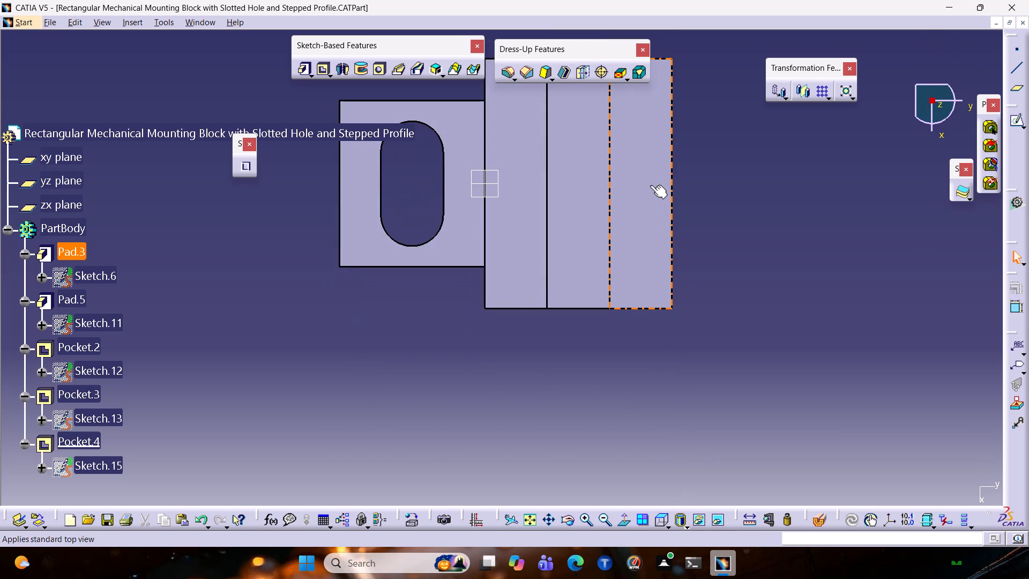
ctrl+middle_drag(692, 170, 674, 195)
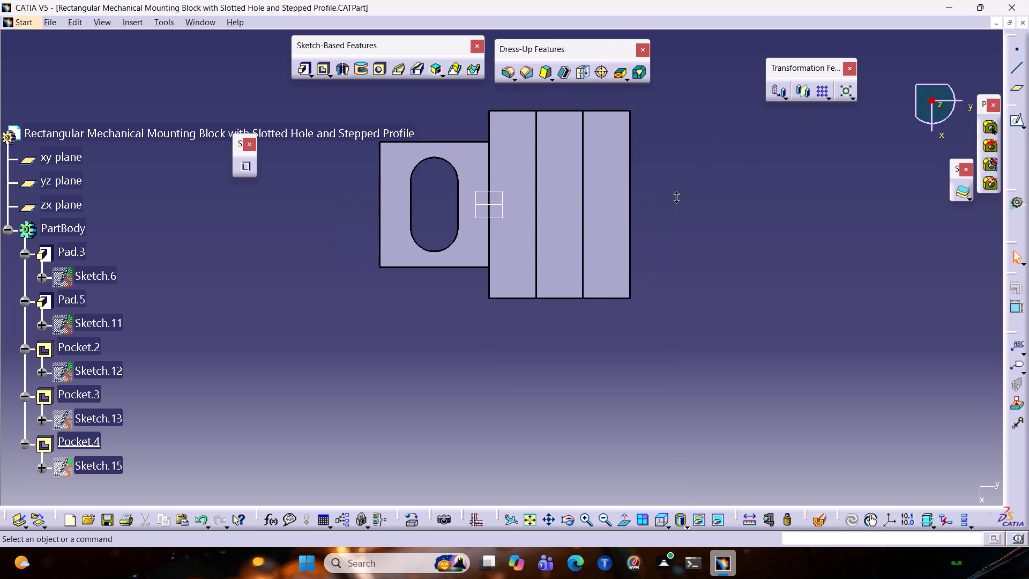
ctrl+middle_drag(674, 195, 673, 197)
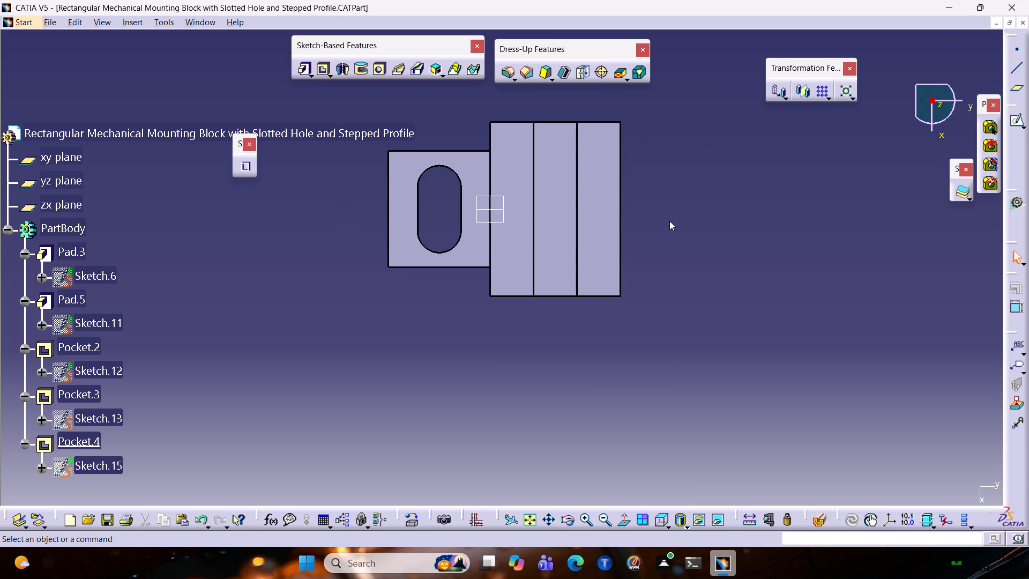
click(667, 523)
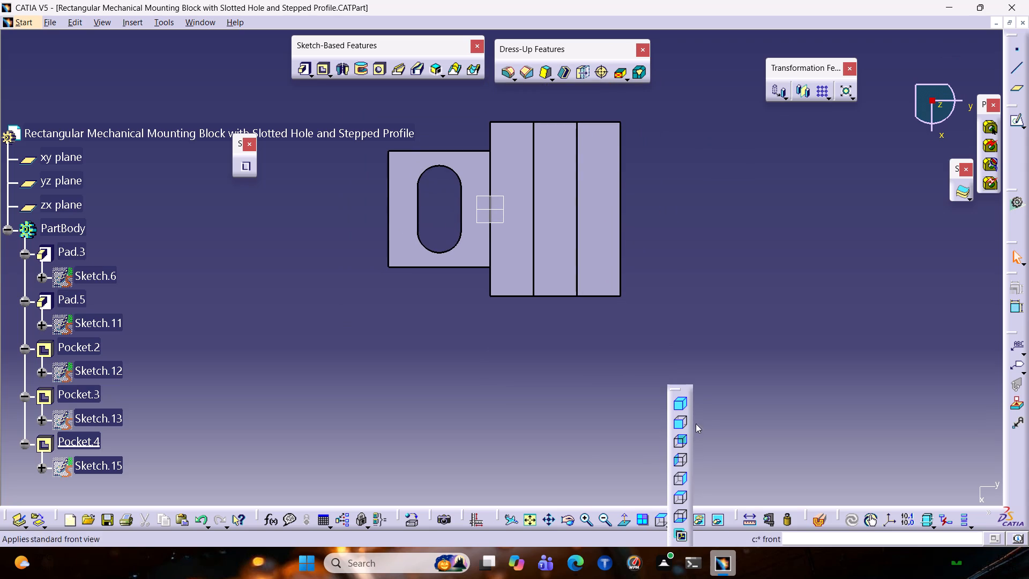
click(685, 420)
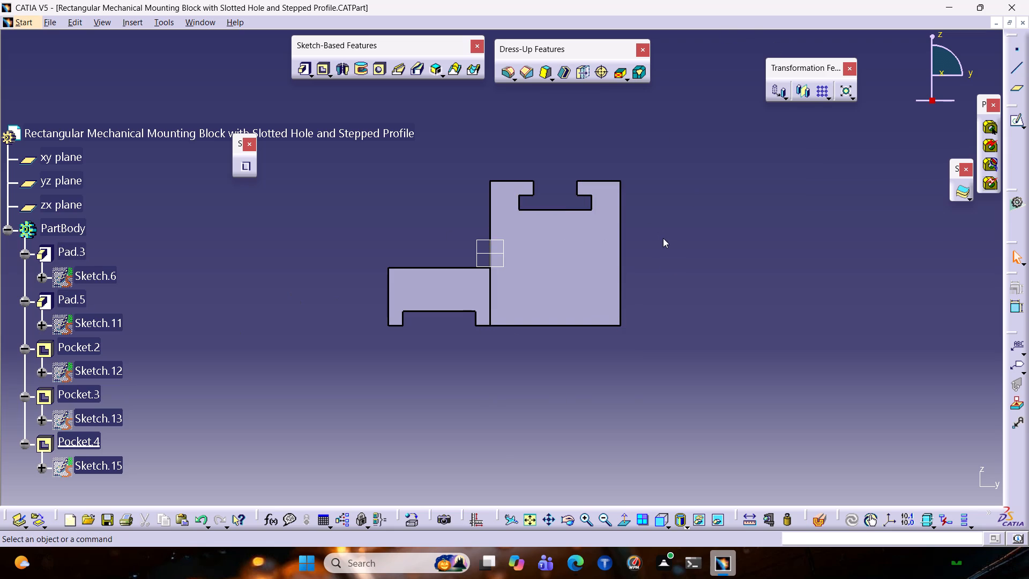
Examine the mounting block from all sides, including its underside, T-slot, bottom recess and the elongated hole in the side block.
scroll(612, 281, down, 1)
scroll(207, 299, up, 1)
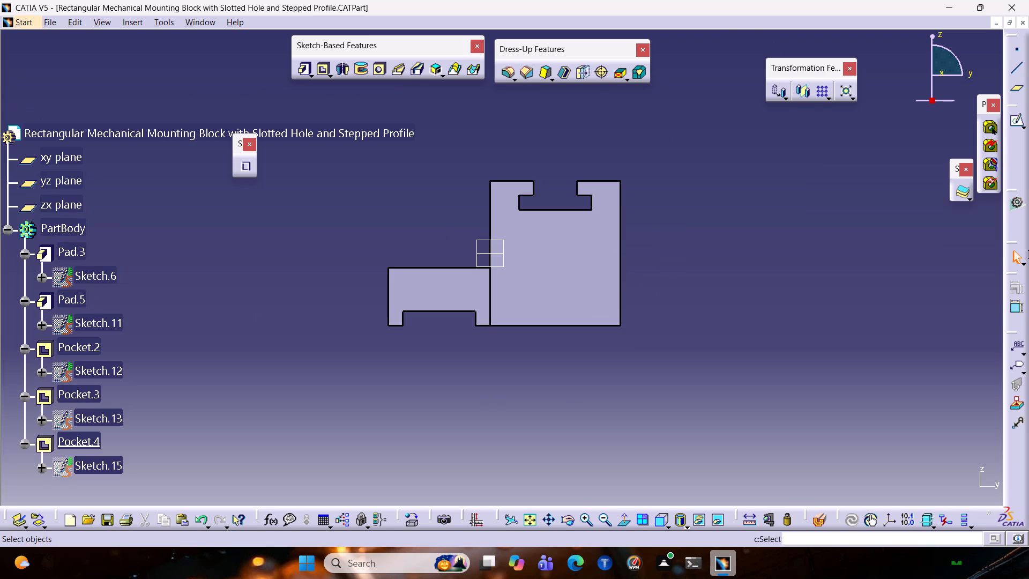
middle_drag(754, 259, 551, 292)
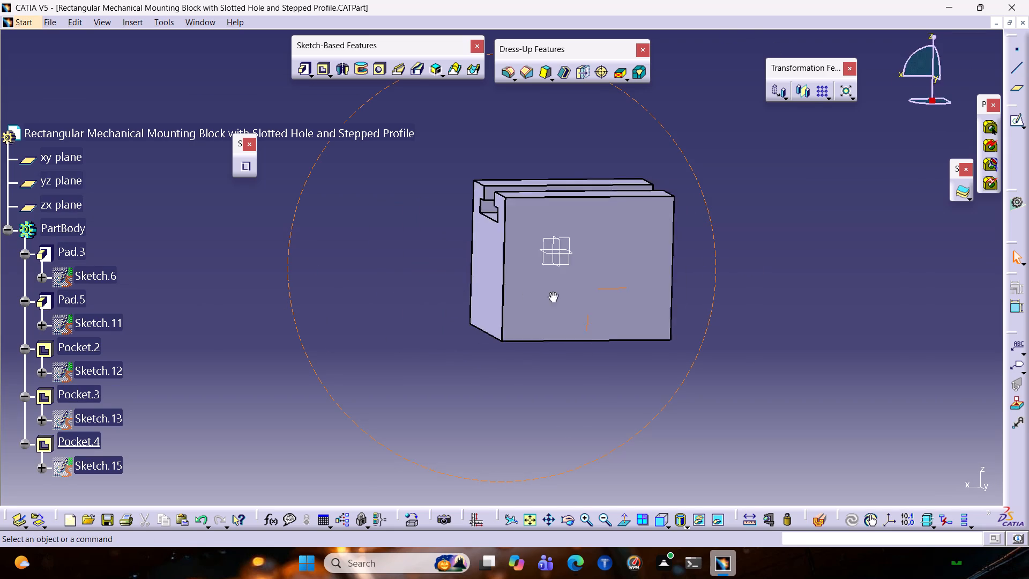
middle_drag(551, 292, 712, 270)
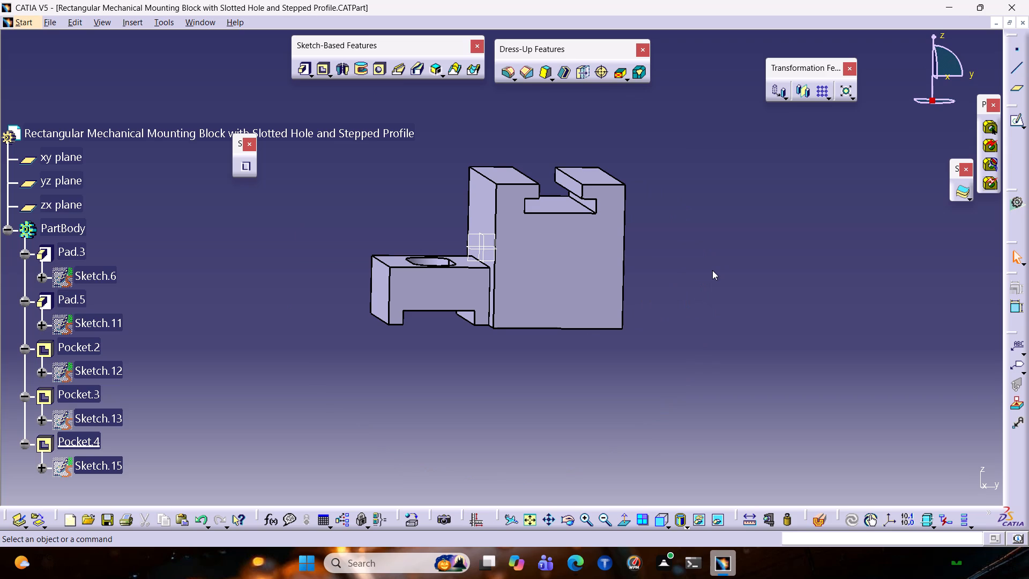
scroll(677, 163, down, 1)
middle_drag(677, 163, 673, 169)
right_drag(676, 162, 673, 169)
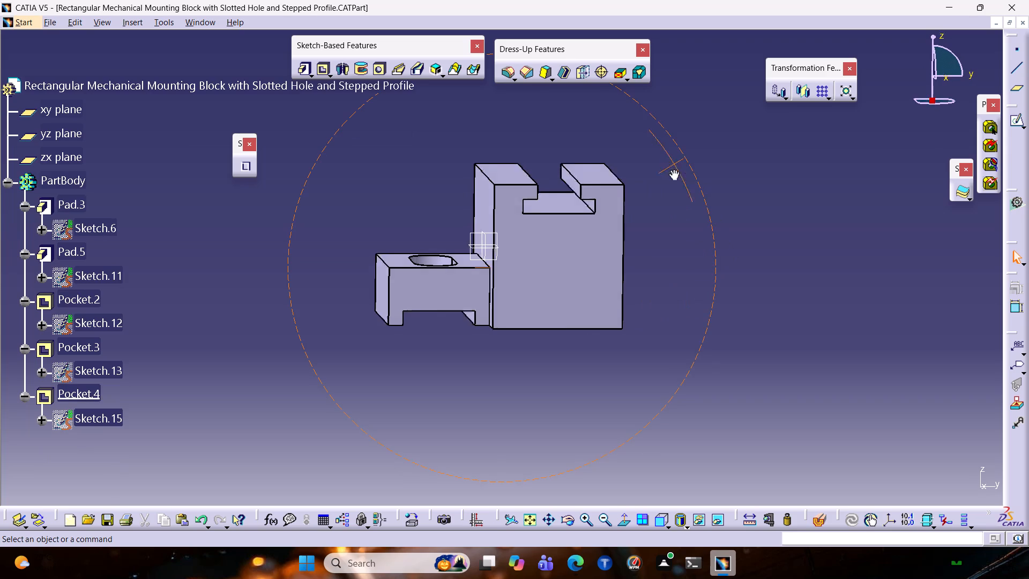
middle_drag(673, 169, 324, 239)
right_drag(673, 169, 324, 239)
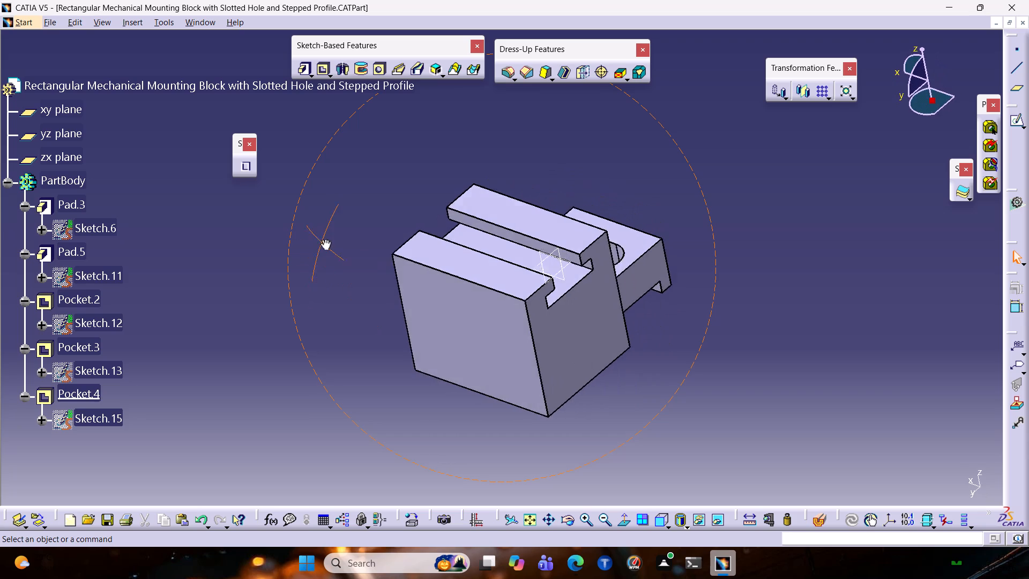
middle_drag(324, 239, 440, 213)
right_drag(324, 239, 440, 213)
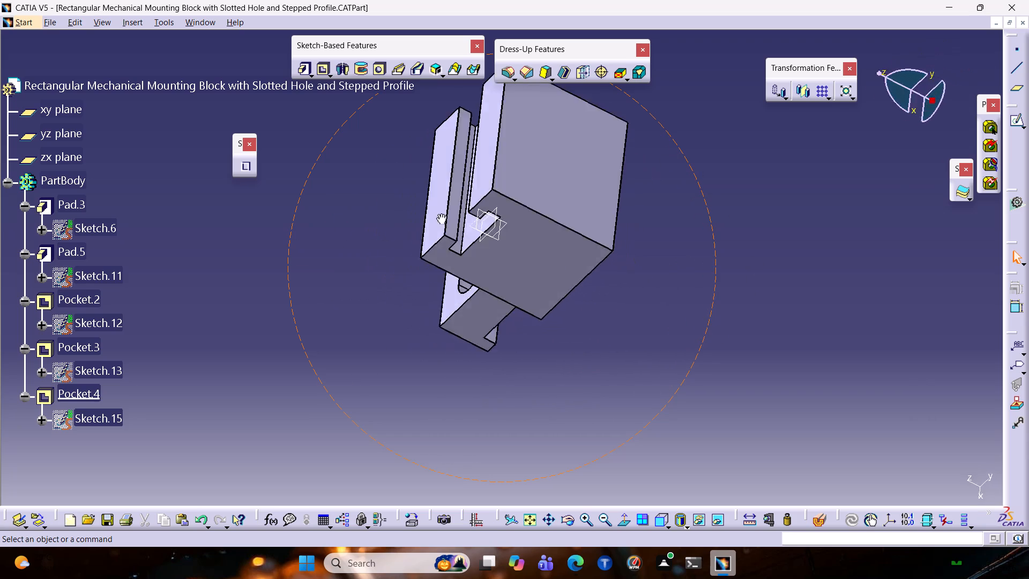
middle_drag(440, 213, 706, 225)
right_drag(440, 213, 706, 225)
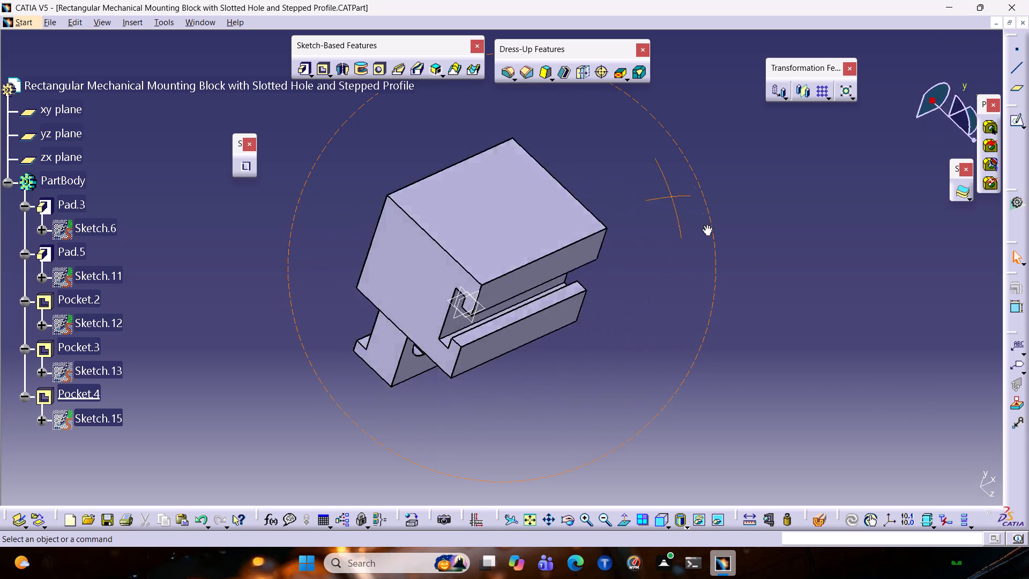
middle_drag(706, 225, 658, 205)
right_drag(706, 225, 658, 205)
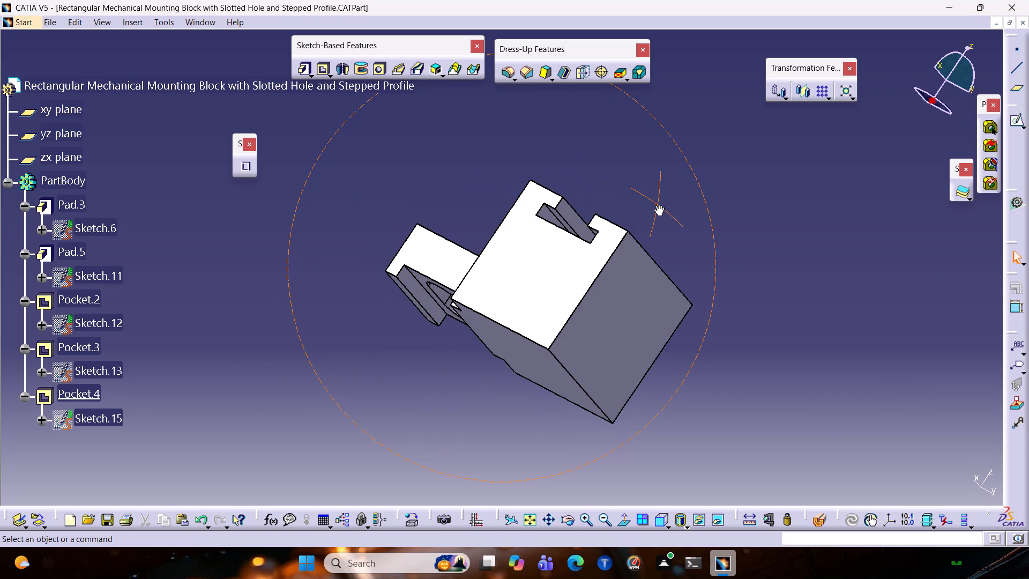
right_drag(658, 205, 658, 205)
middle_drag(658, 205, 45, 315)
right_drag(658, 205, 45, 315)
key(F9)
key(j)
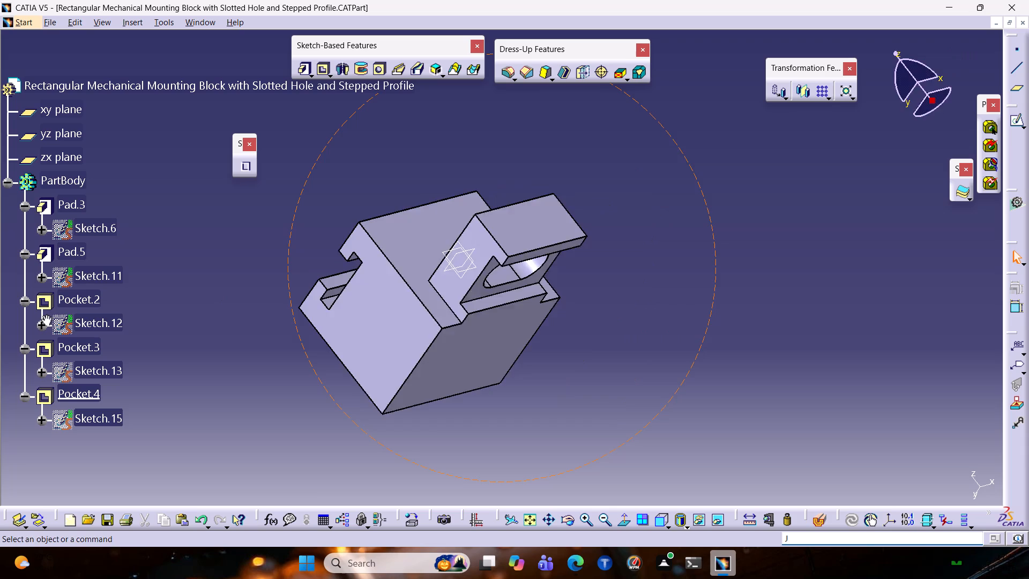
right_drag(45, 315, 160, 299)
middle_drag(45, 315, 426, 278)
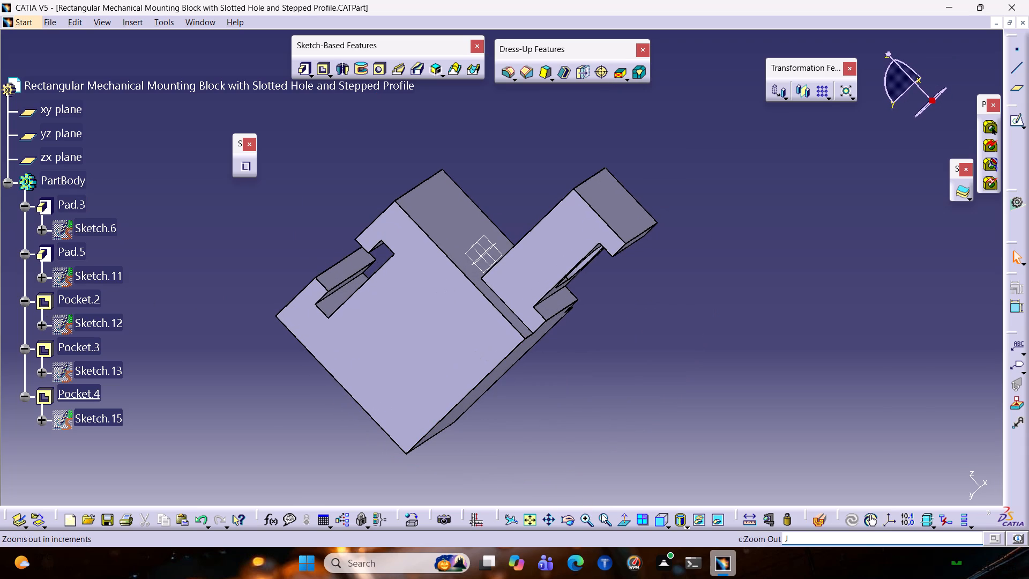
Show the mounting block in the standard isometric view.
click(624, 519)
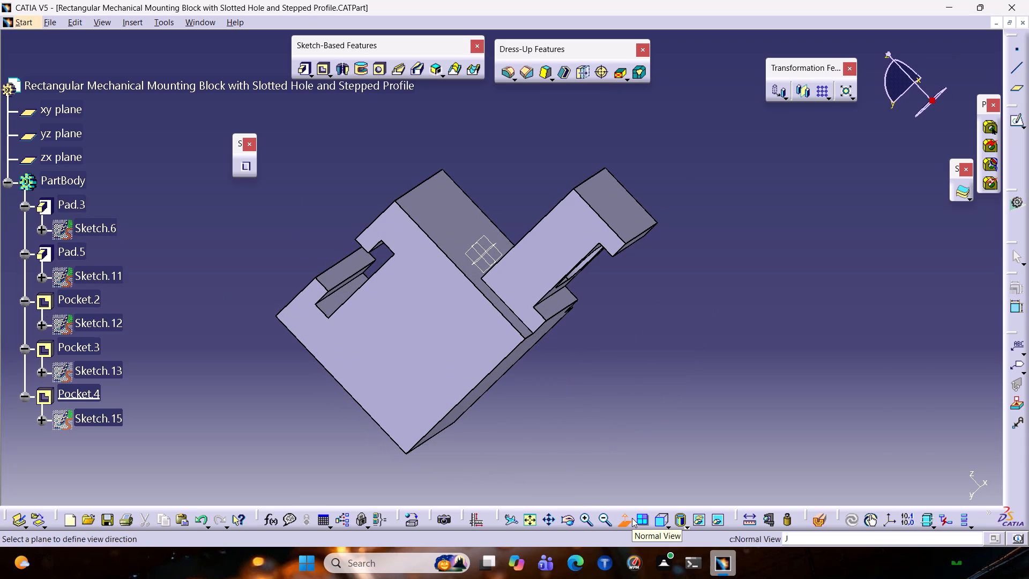
click(664, 522)
click(679, 394)
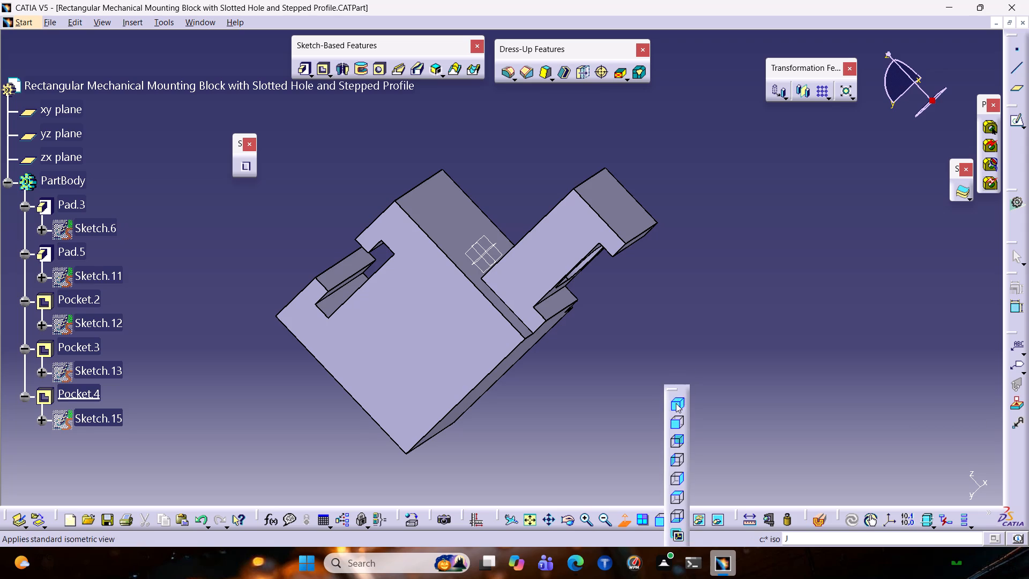
click(676, 403)
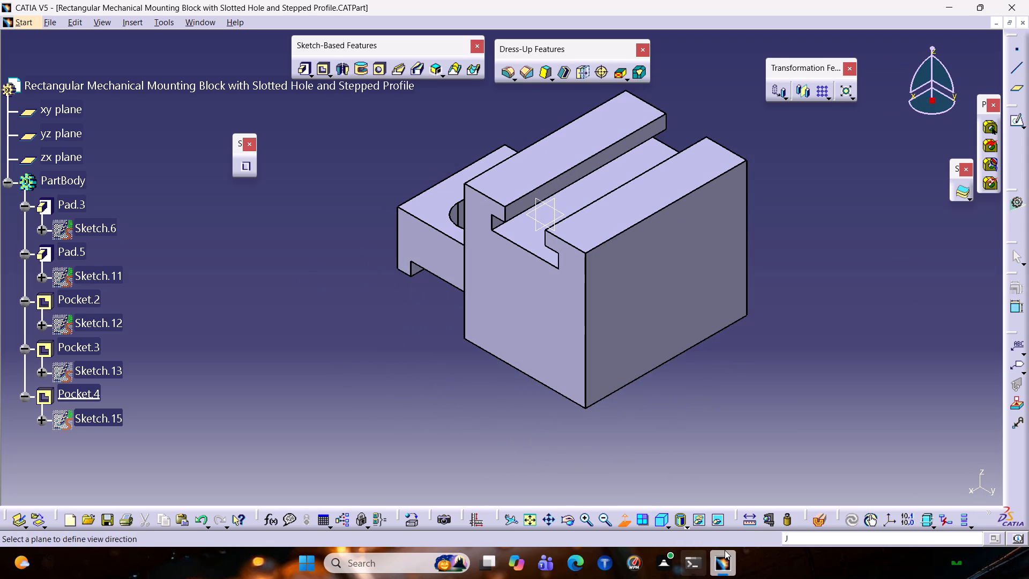
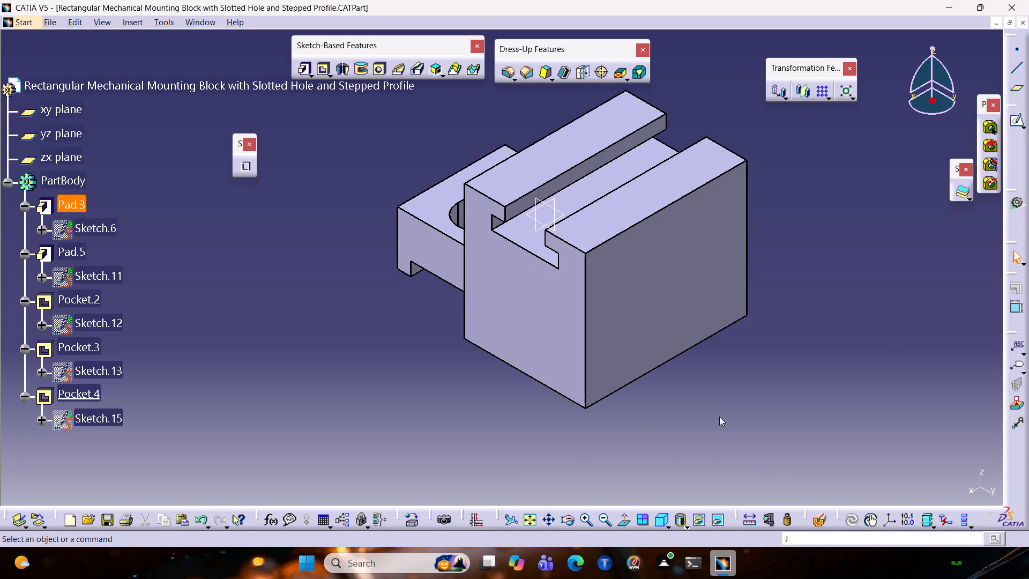
Sketch a circle about 68.3 mm in diameter, centred on the origin, on the main block's face opposite the side block.
ctrl+middle_click(460, 398)
scroll(486, 389, up, 1)
scroll(77, 265, up, 1)
scroll(77, 265, down, 5)
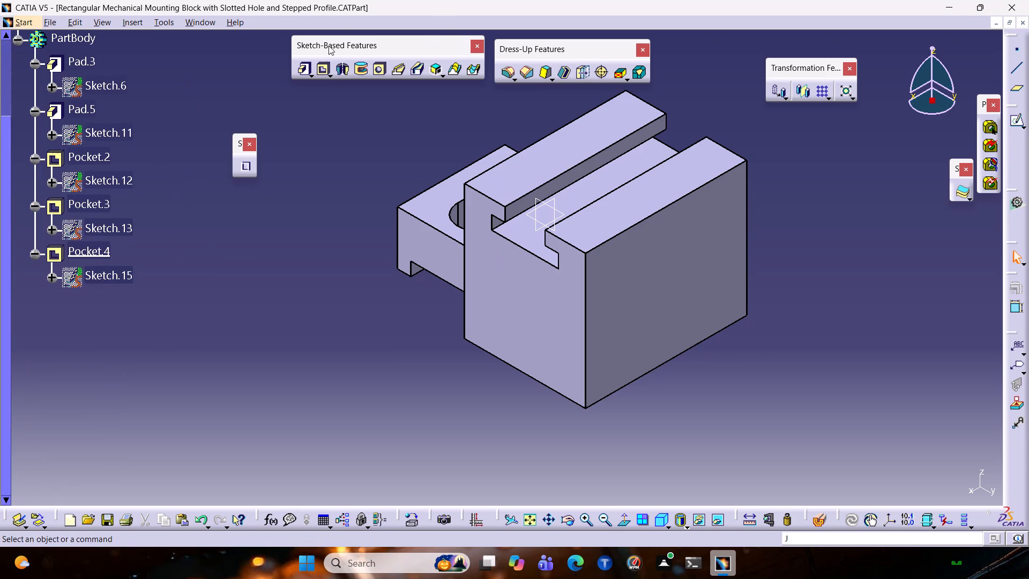
click(644, 235)
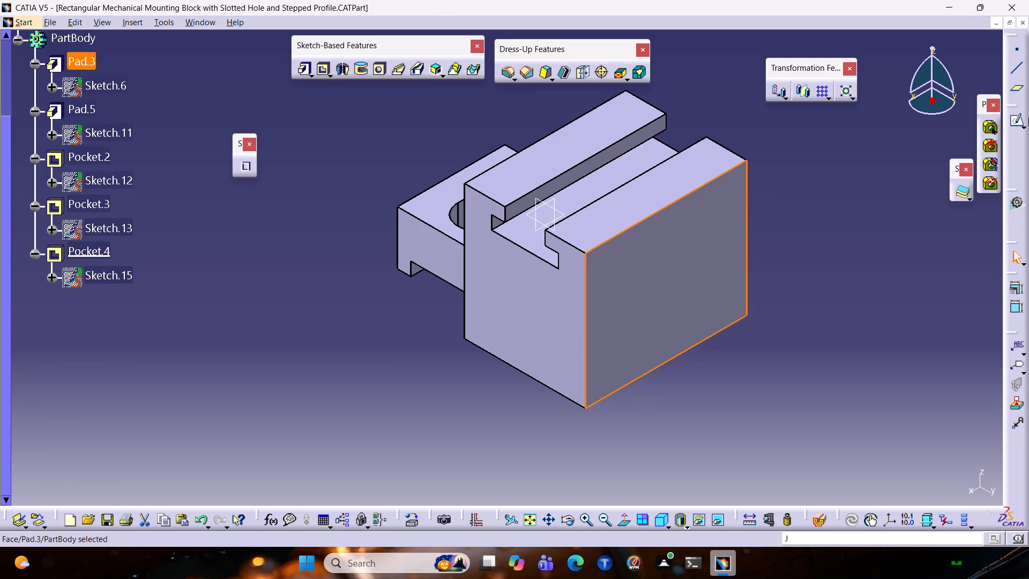
click(1015, 123)
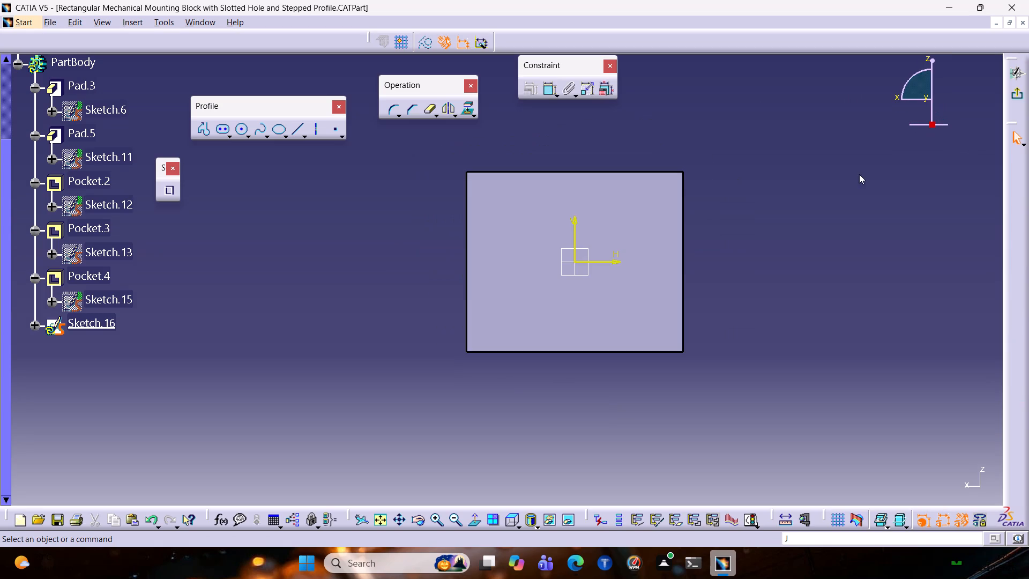
click(241, 136)
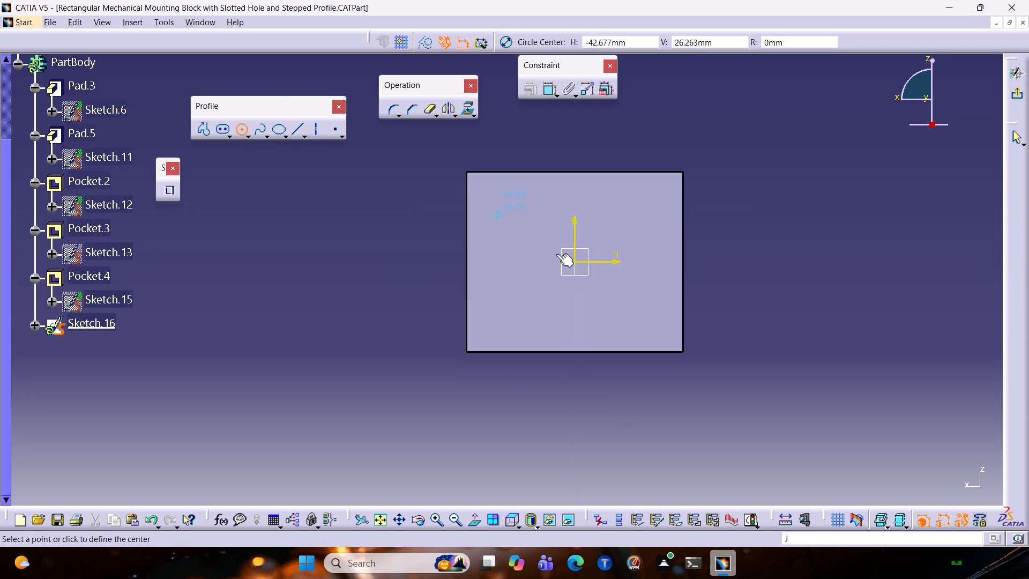
click(575, 261)
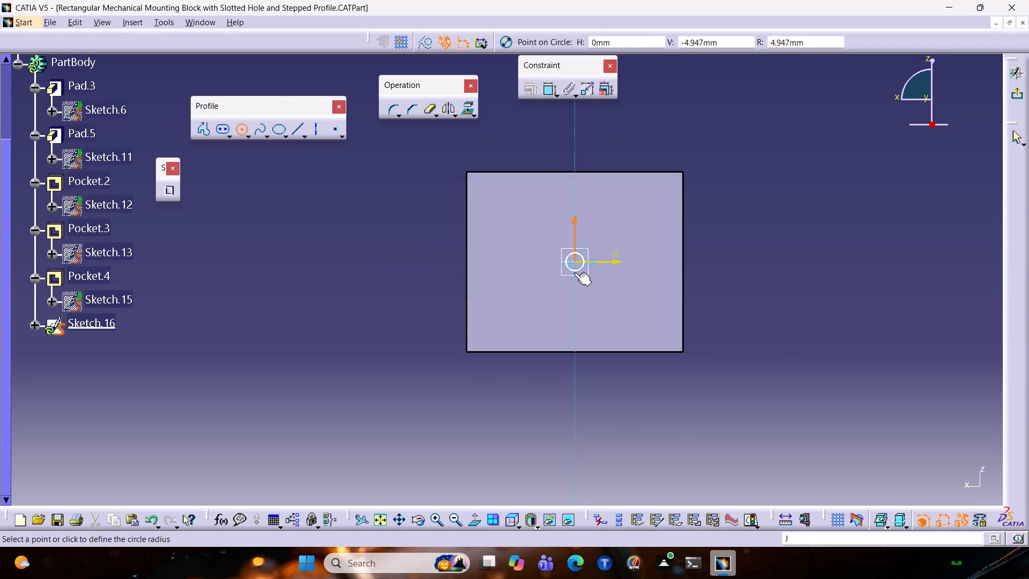
click(570, 324)
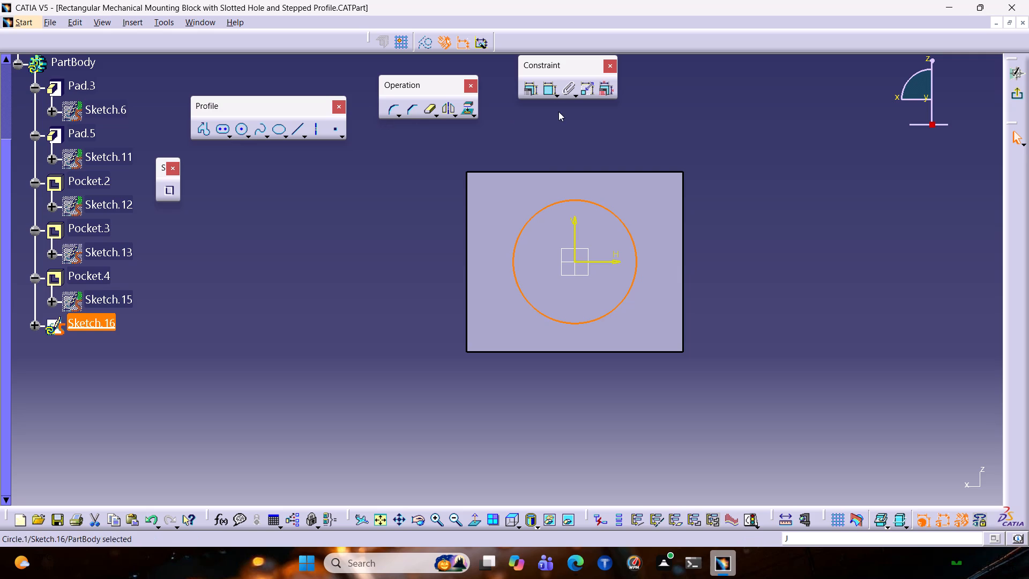
Dimension the circle's diameter and exit the sketch.
click(546, 95)
click(417, 240)
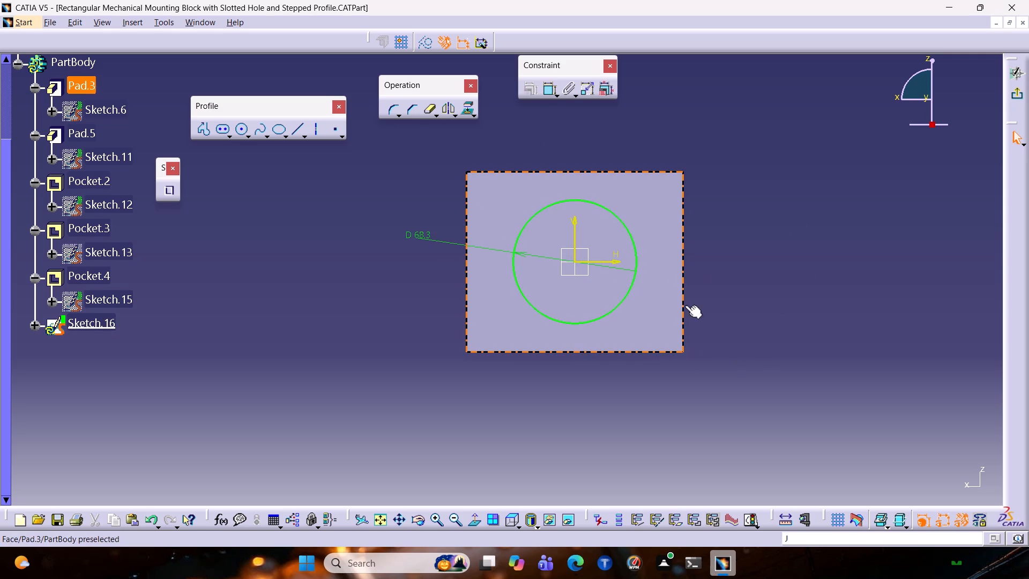
middle_click(716, 277)
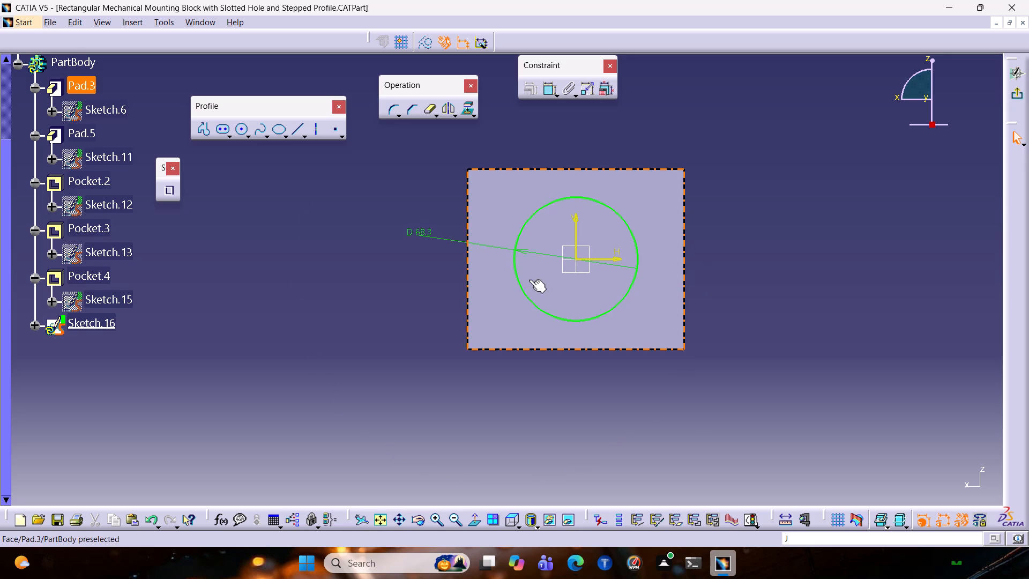
scroll(824, 264, down, 1)
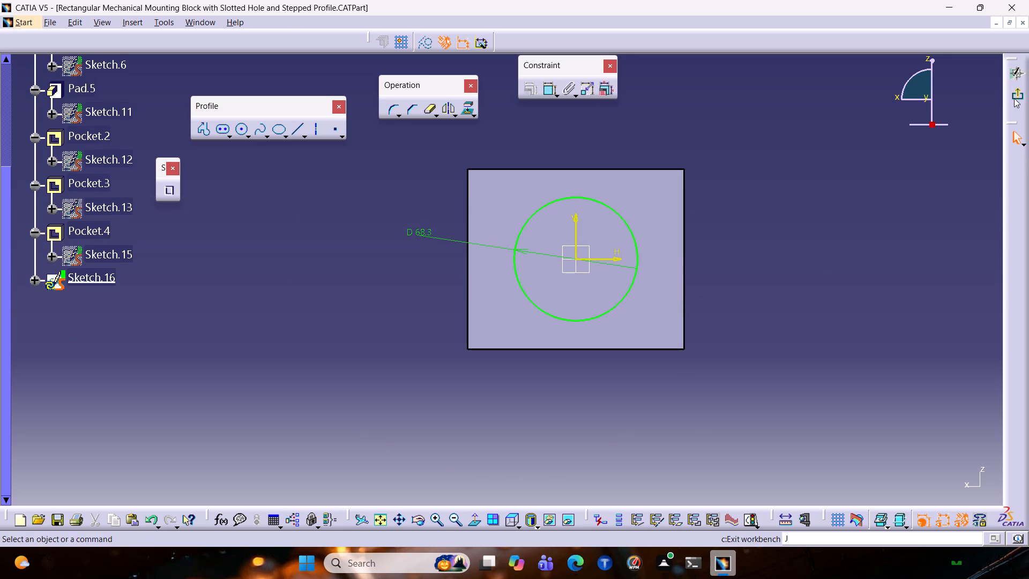
click(1014, 98)
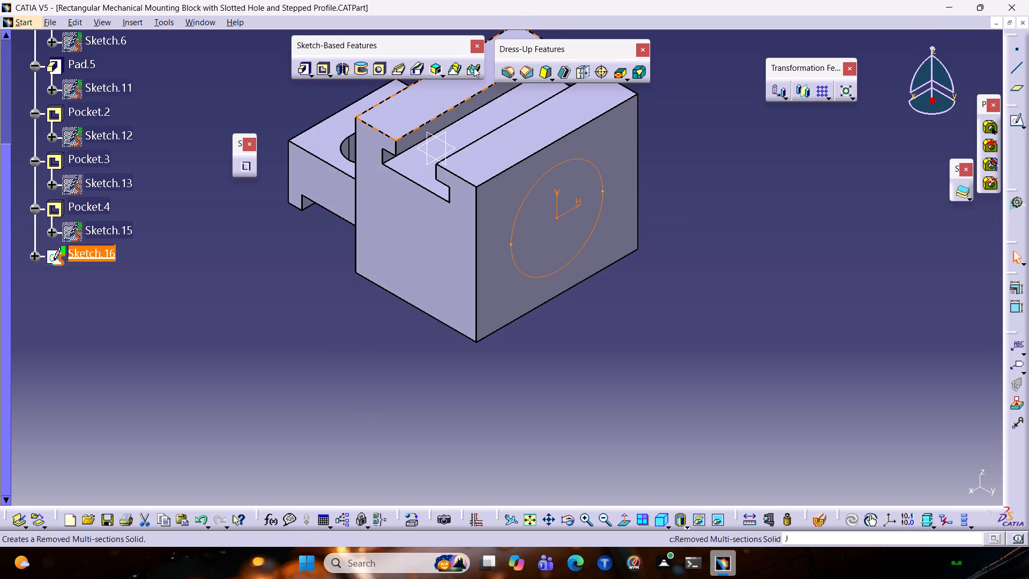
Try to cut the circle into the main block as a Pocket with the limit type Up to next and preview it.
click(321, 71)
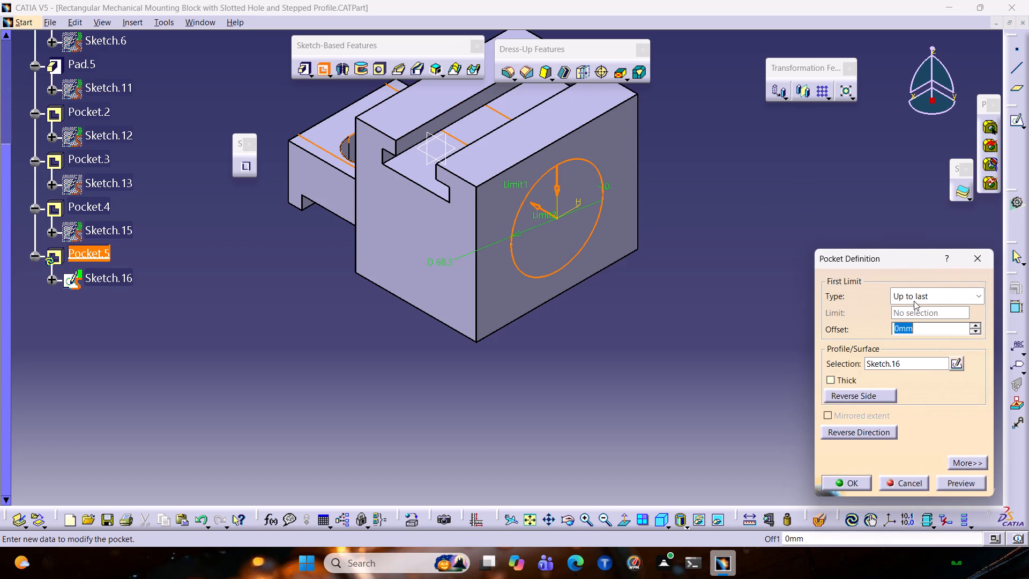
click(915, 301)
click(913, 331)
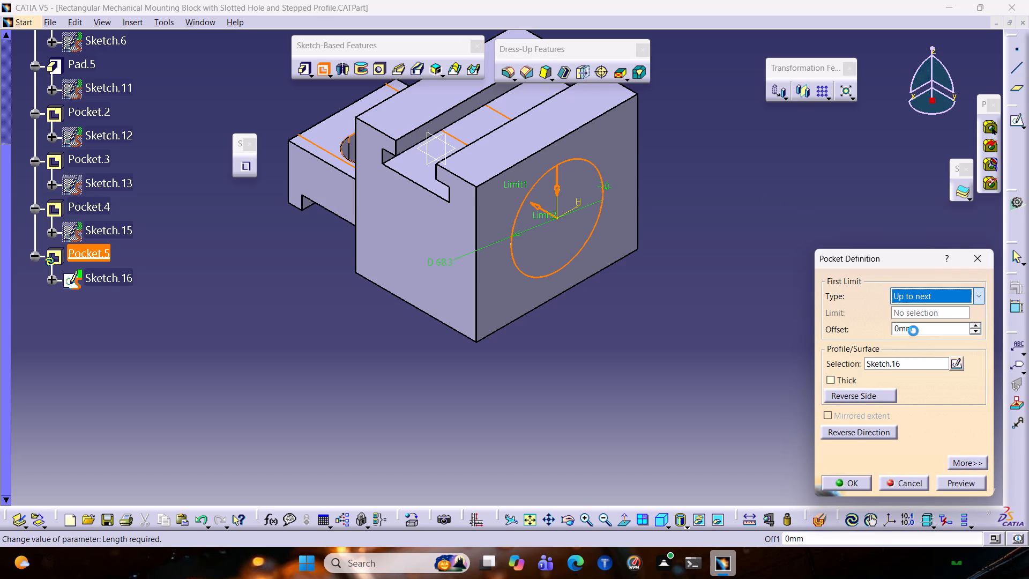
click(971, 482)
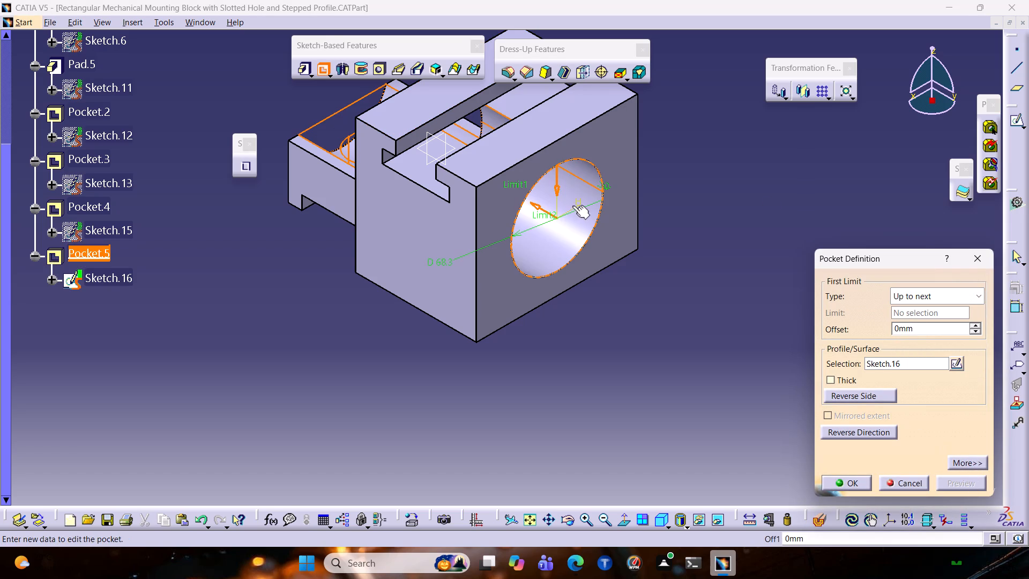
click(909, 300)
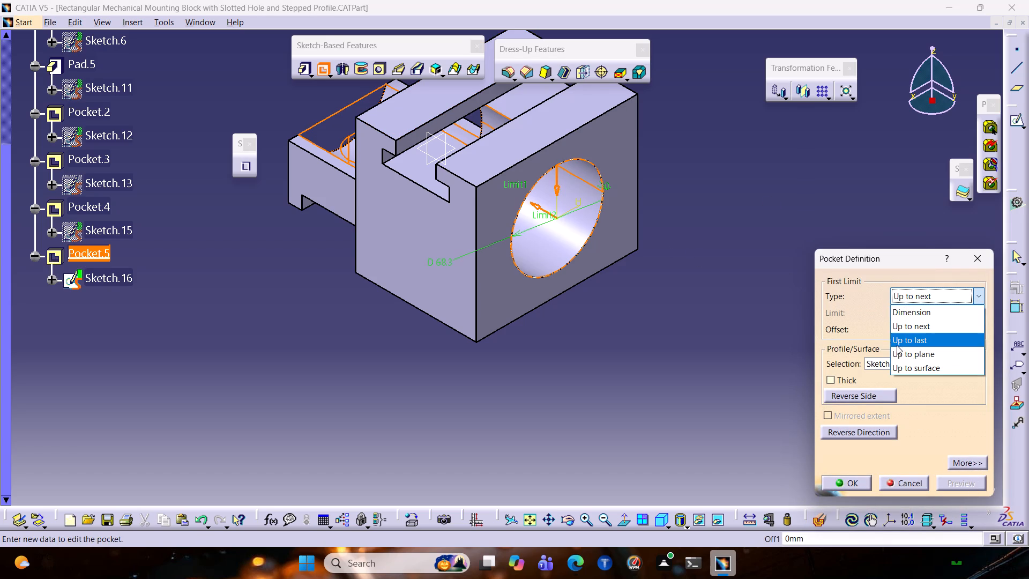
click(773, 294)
Examine the previewed circular pocket through the main block and side block from several angles, and cancel the pocket.
middle_drag(735, 266, 457, 244)
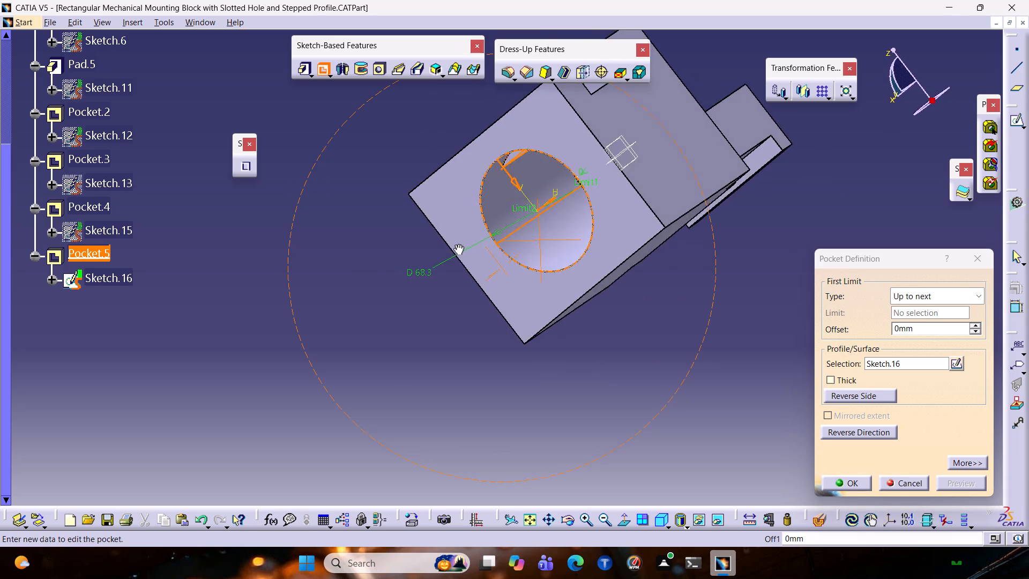
middle_drag(457, 244, 385, 408)
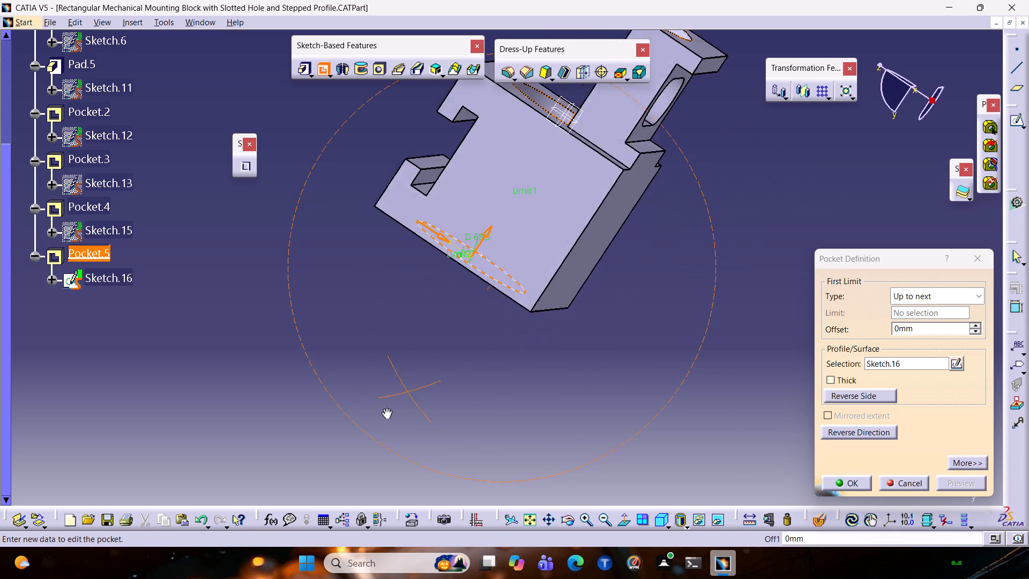
middle_drag(385, 408, 468, 93)
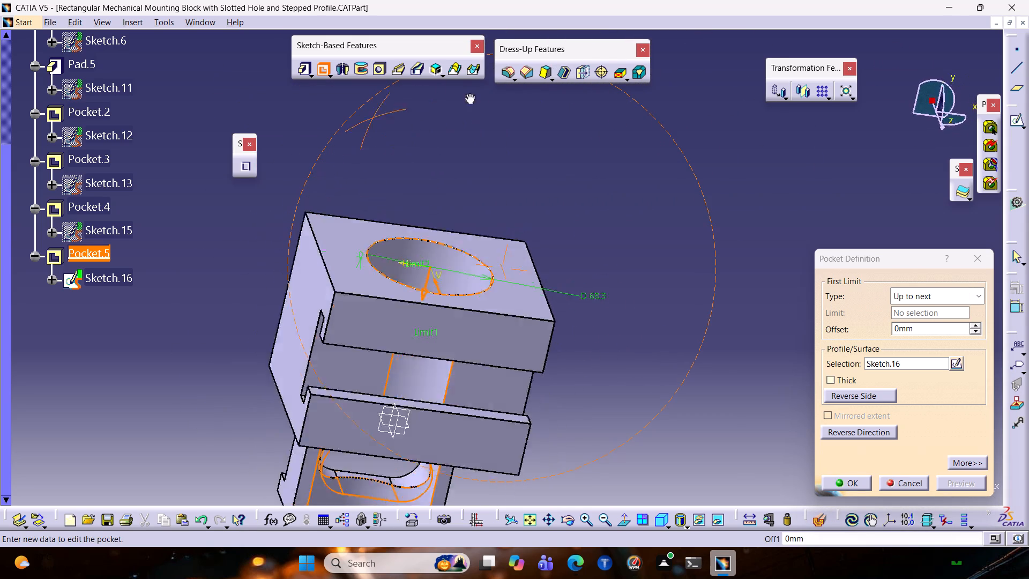
middle_drag(468, 93, 730, 82)
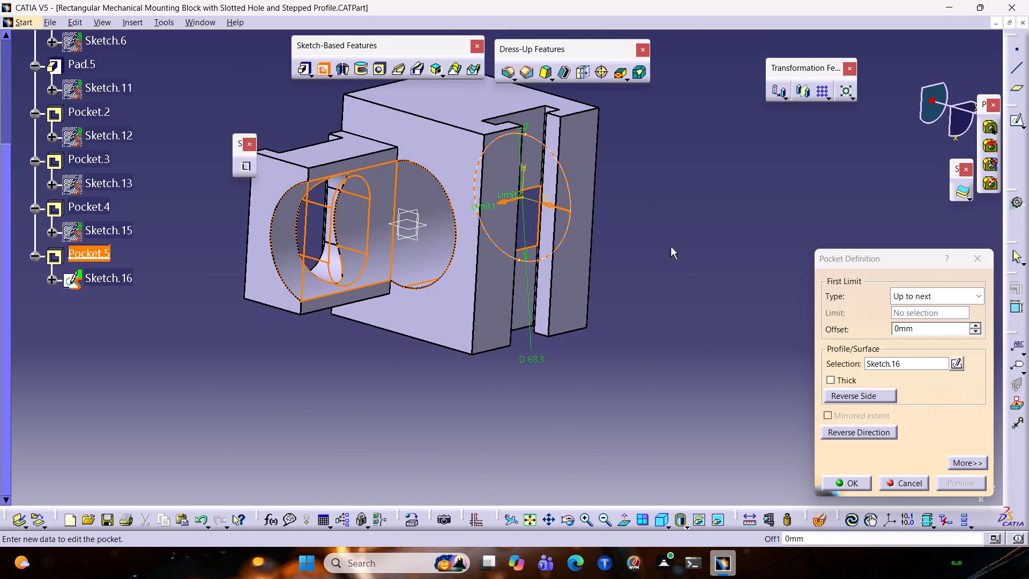
middle_click(648, 344)
ctrl+middle_drag(532, 190, 448, 286)
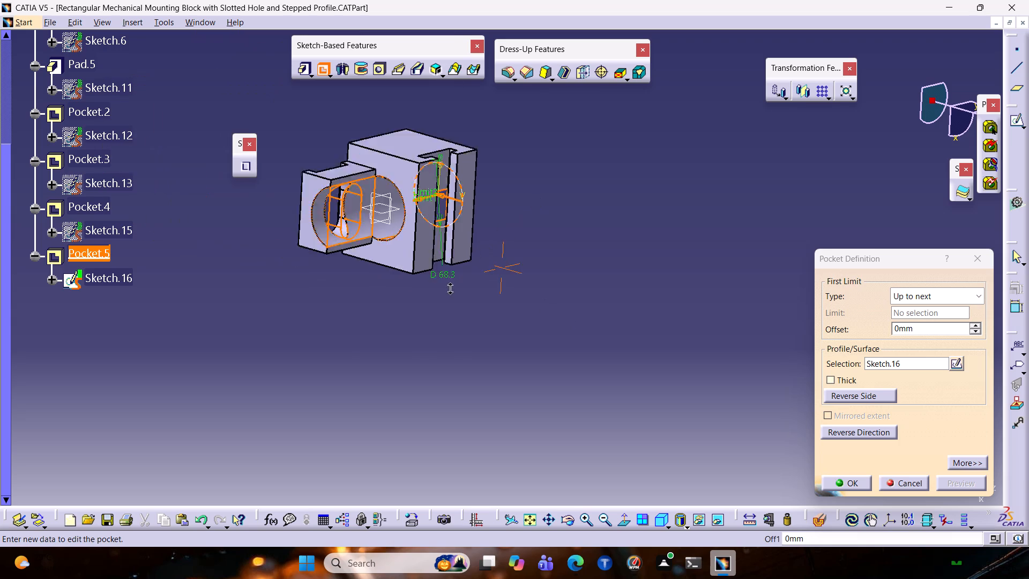
ctrl+middle_drag(448, 286, 449, 283)
ctrl+middle_drag(598, 212, 602, 206)
ctrl+middle_drag(519, 244, 573, 190)
middle_drag(517, 292, 384, 119)
middle_drag(473, 295, 449, 169)
middle_drag(631, 332, 631, 331)
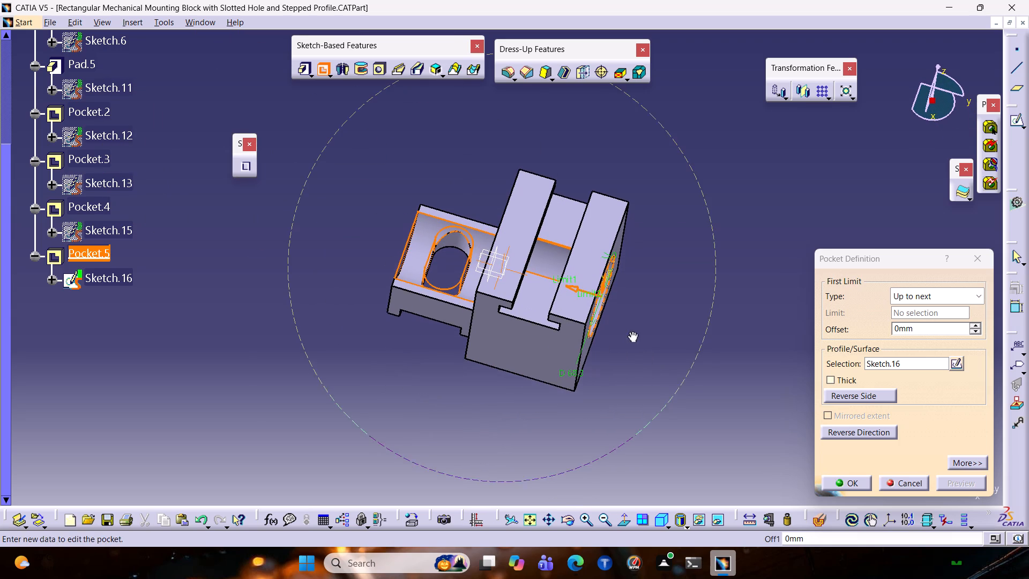
middle_drag(631, 331, 671, 326)
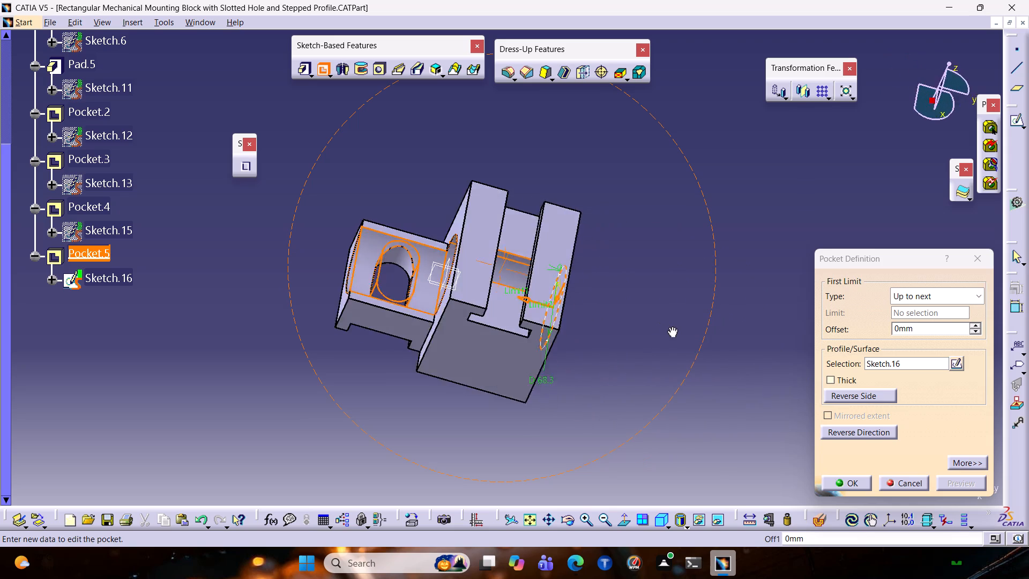
middle_drag(671, 326, 578, 309)
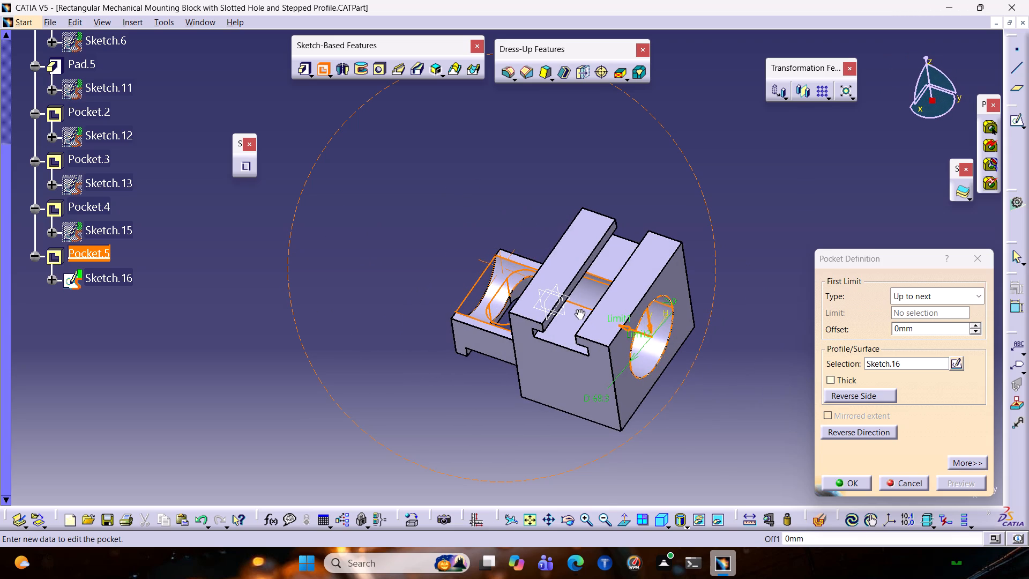
middle_drag(578, 309, 688, 324)
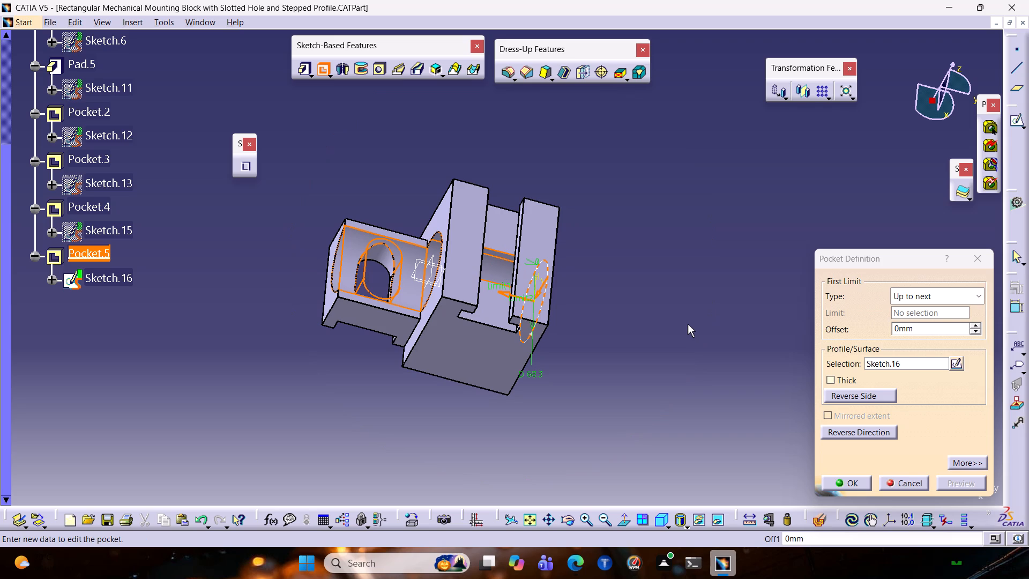
ctrl+middle_drag(585, 314, 598, 306)
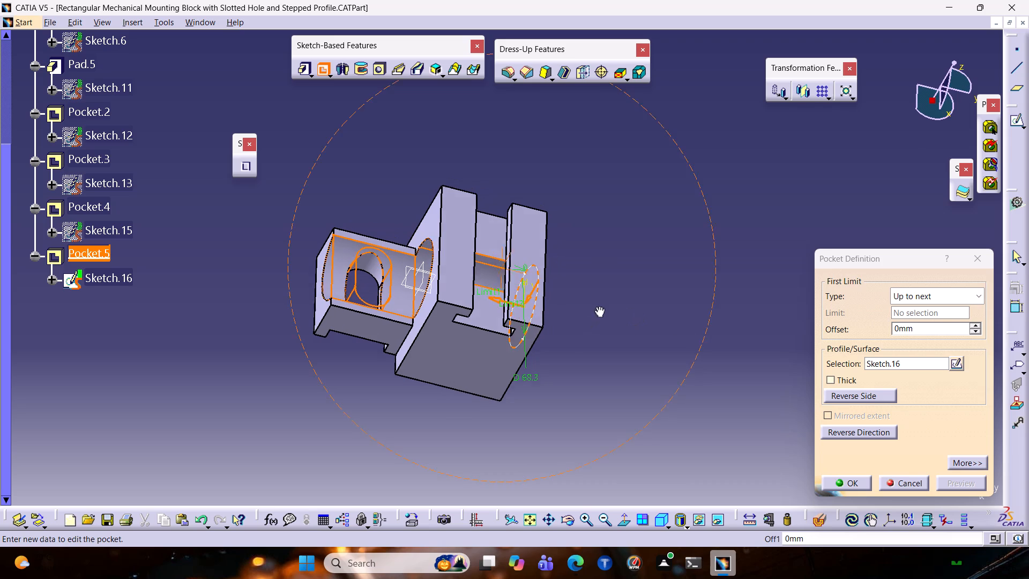
ctrl+middle_drag(598, 306, 602, 303)
click(653, 432)
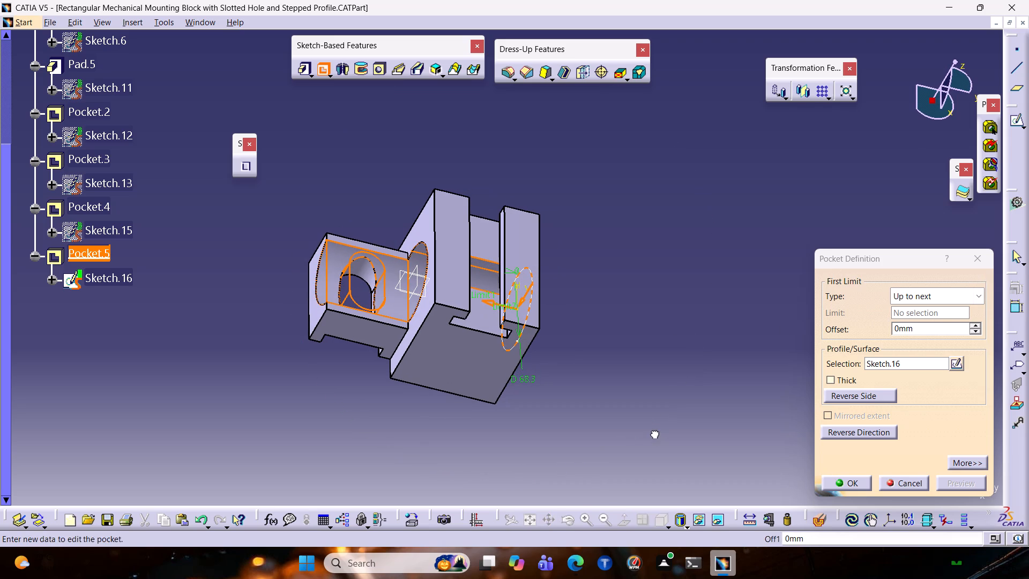
click(890, 482)
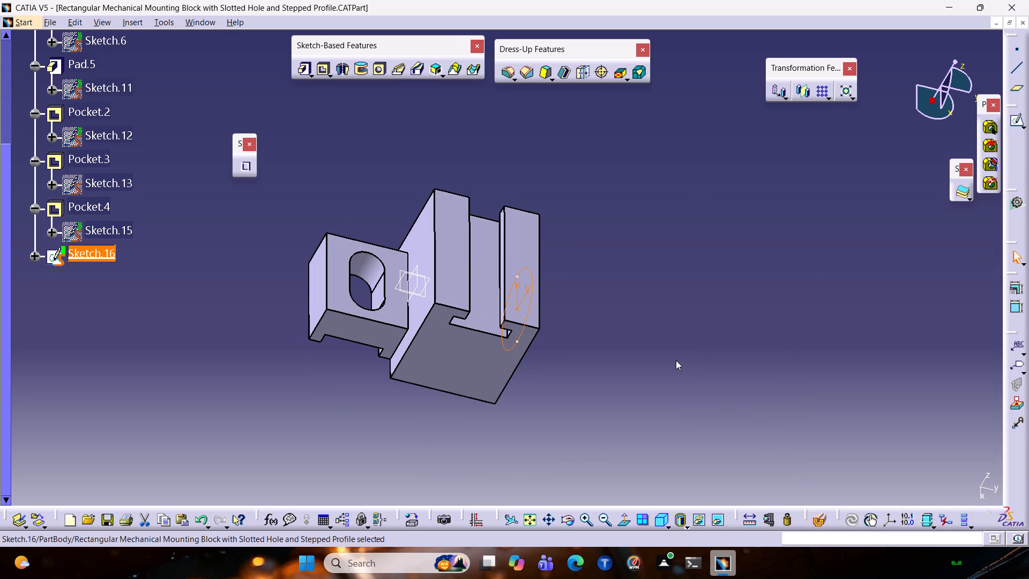
Reopen the circle's sketch on the main block's outer face for editing.
click(625, 331)
ctrl+middle_drag(625, 331, 543, 347)
middle_drag(538, 350, 351, 341)
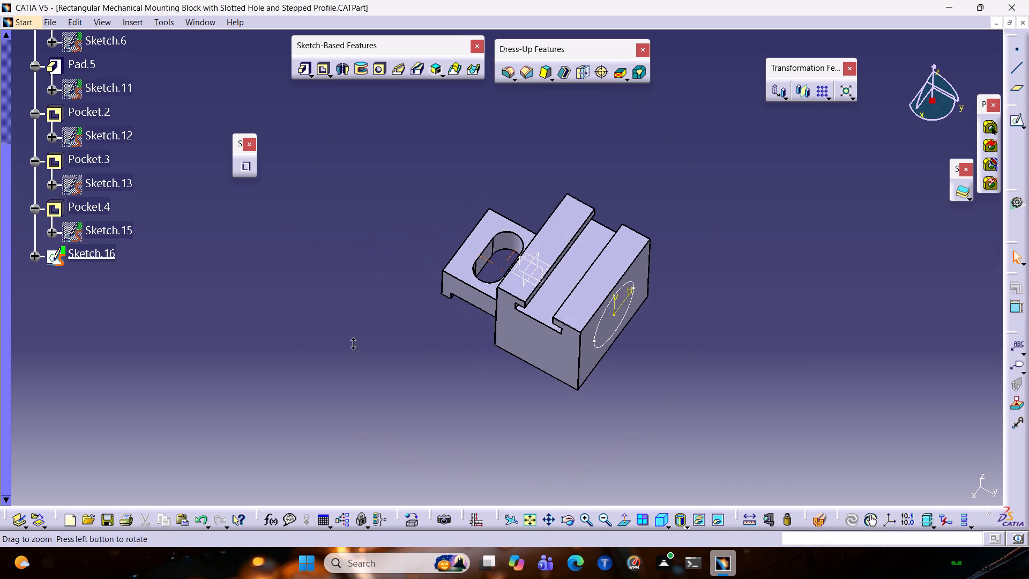
middle_drag(351, 341, 351, 340)
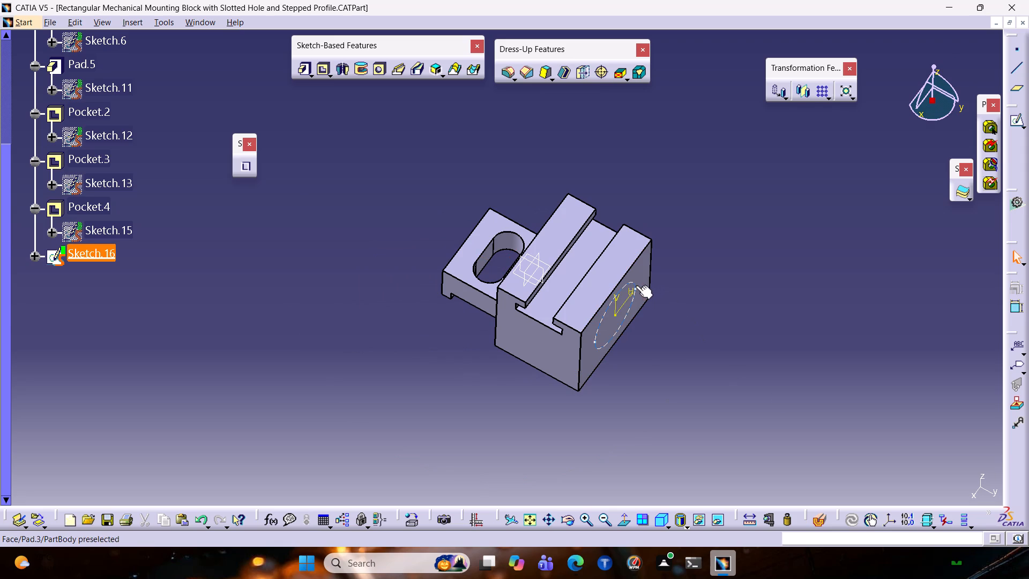
double_click(635, 285)
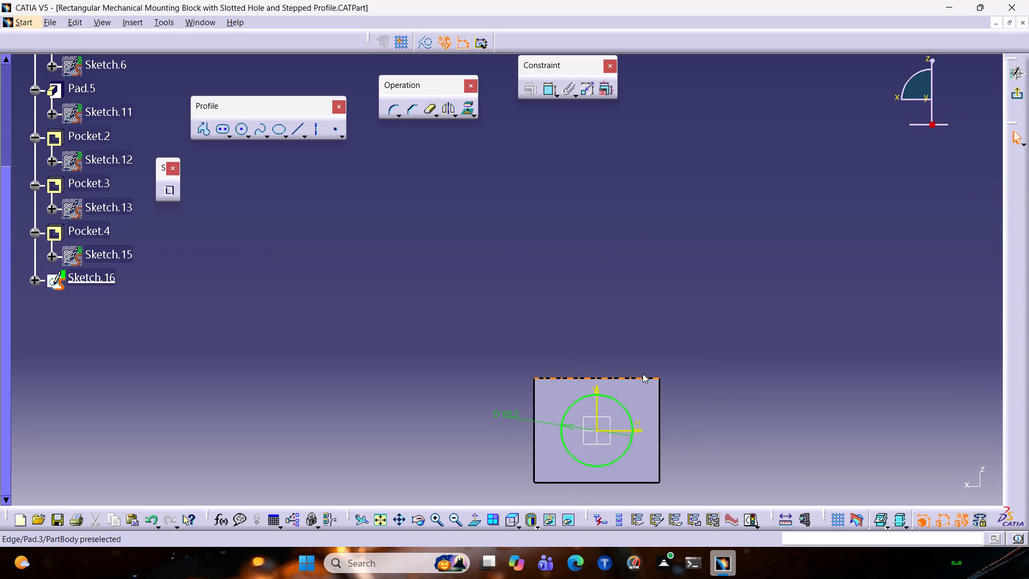
Examine the sketched circle on the main block's outer face relative to the T-slot and side block from several angles.
click(609, 399)
scroll(1006, 254, down, 1)
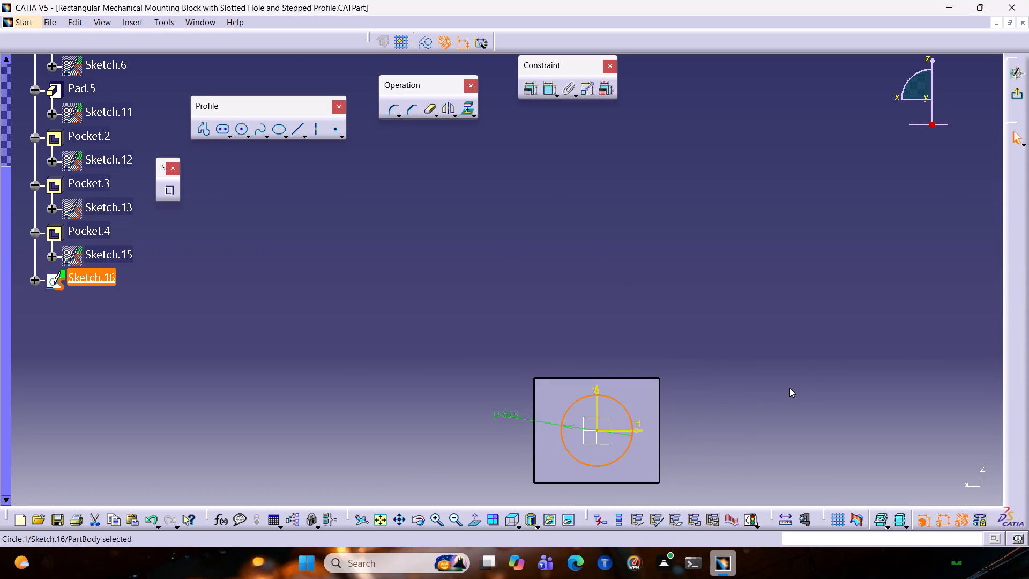
middle_drag(764, 392, 845, 338)
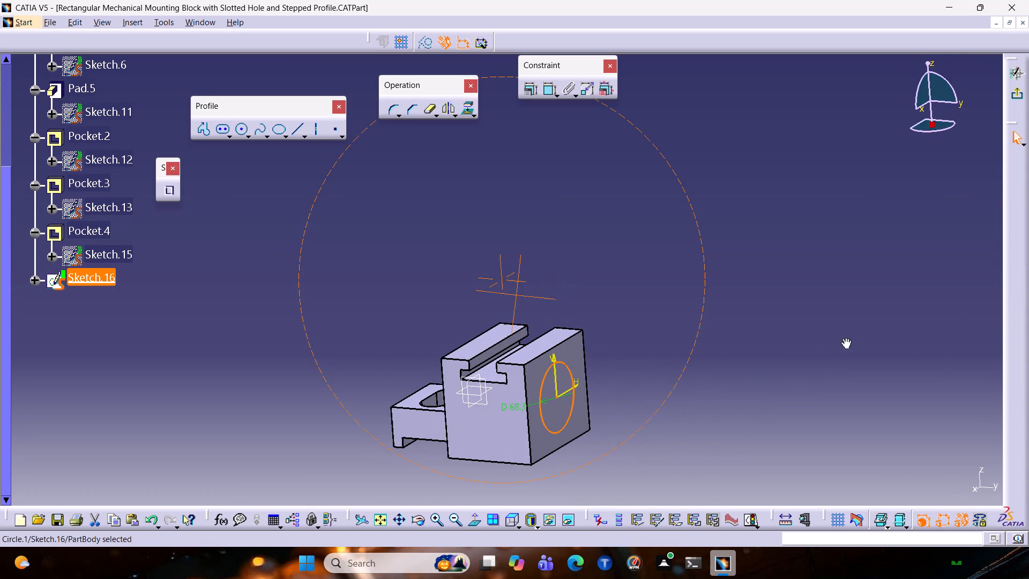
middle_drag(845, 338, 845, 337)
middle_drag(628, 403, 674, 372)
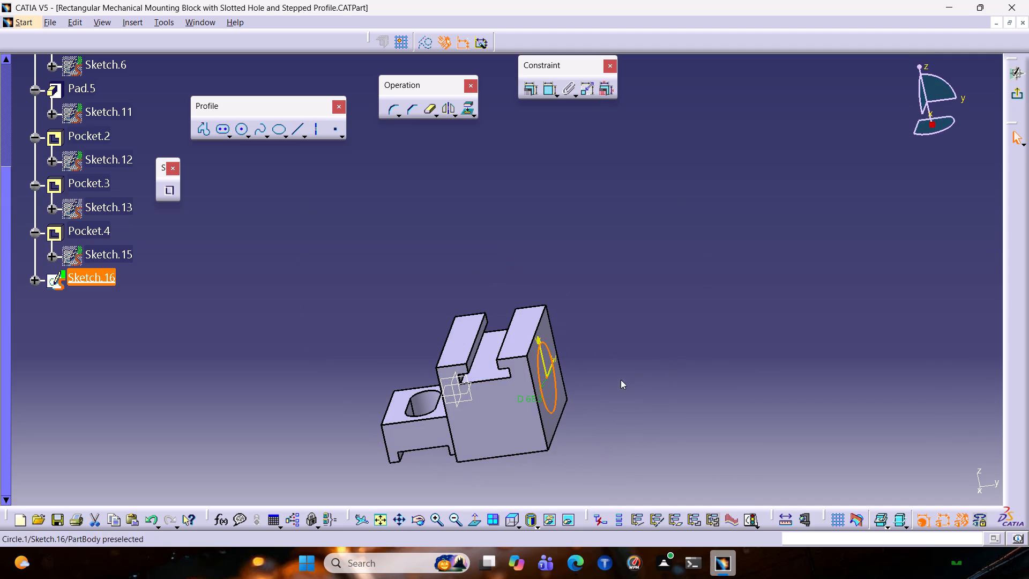
middle_drag(615, 386, 532, 411)
ctrl+middle_drag(591, 391, 602, 381)
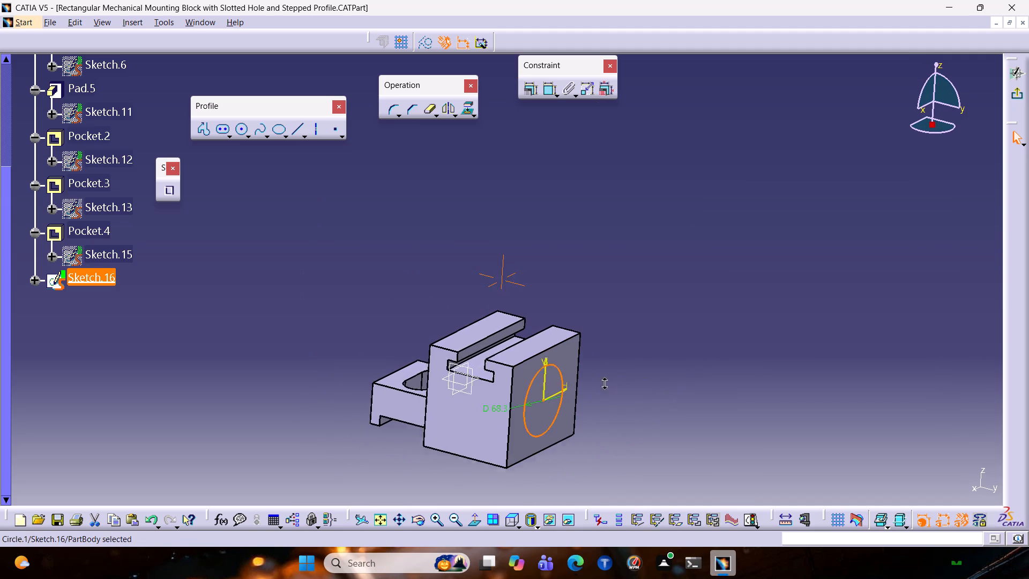
ctrl+middle_drag(602, 381, 625, 367)
middle_drag(617, 400, 550, 256)
ctrl+middle_drag(554, 291, 544, 299)
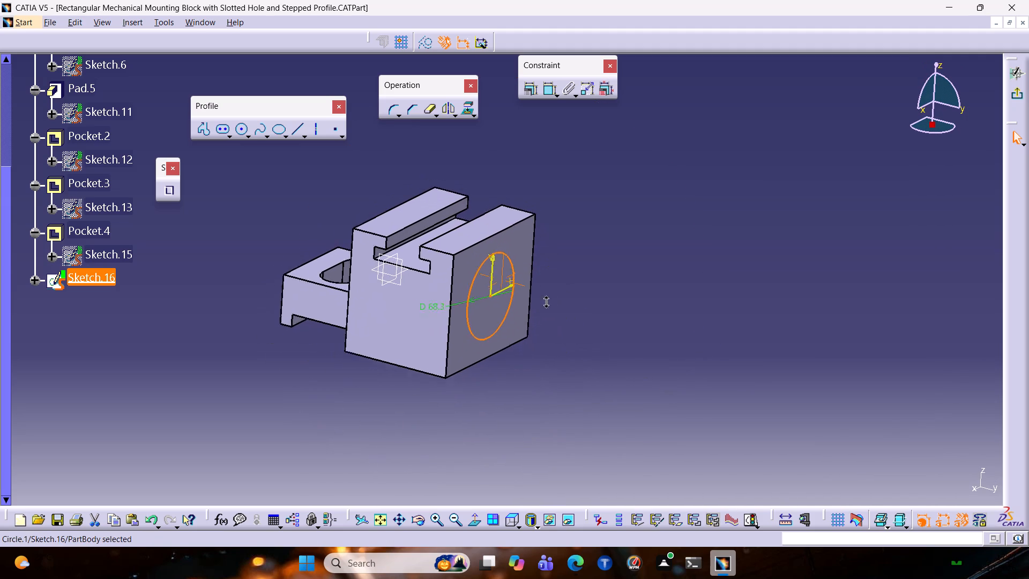
ctrl+middle_drag(544, 299, 502, 310)
middle_drag(571, 300, 386, 311)
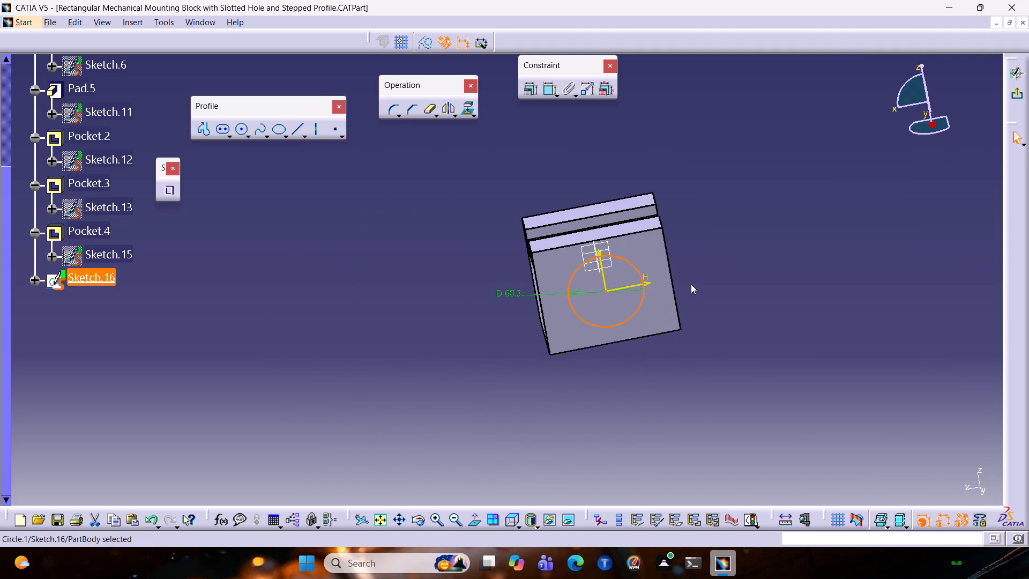
ctrl+middle_drag(687, 285, 712, 270)
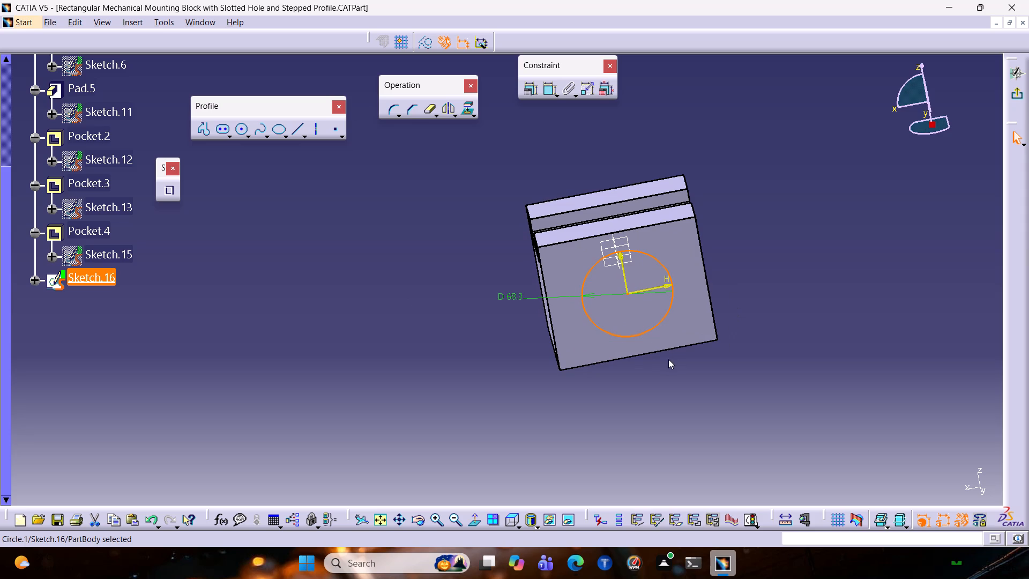
middle_drag(654, 362, 565, 368)
ctrl+middle_drag(800, 372, 850, 346)
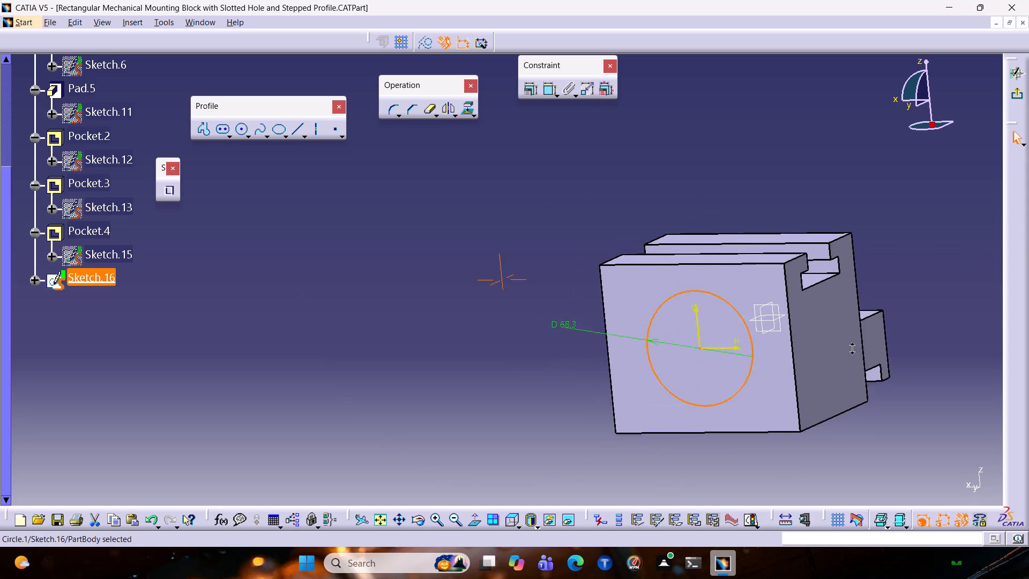
ctrl+middle_drag(850, 346, 886, 328)
middle_drag(570, 293, 761, 300)
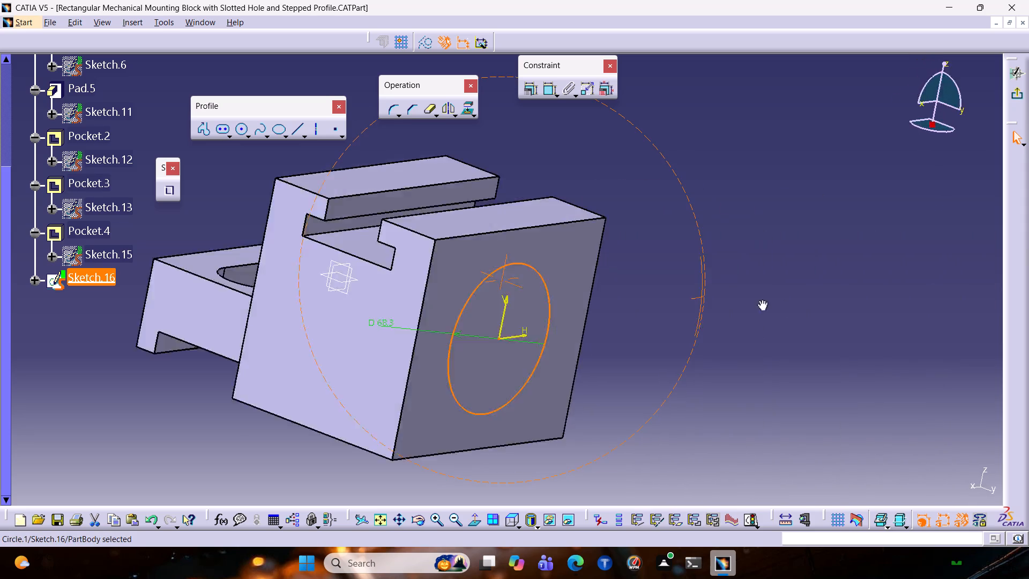
middle_drag(761, 300, 685, 259)
ctrl+middle_drag(838, 343, 856, 327)
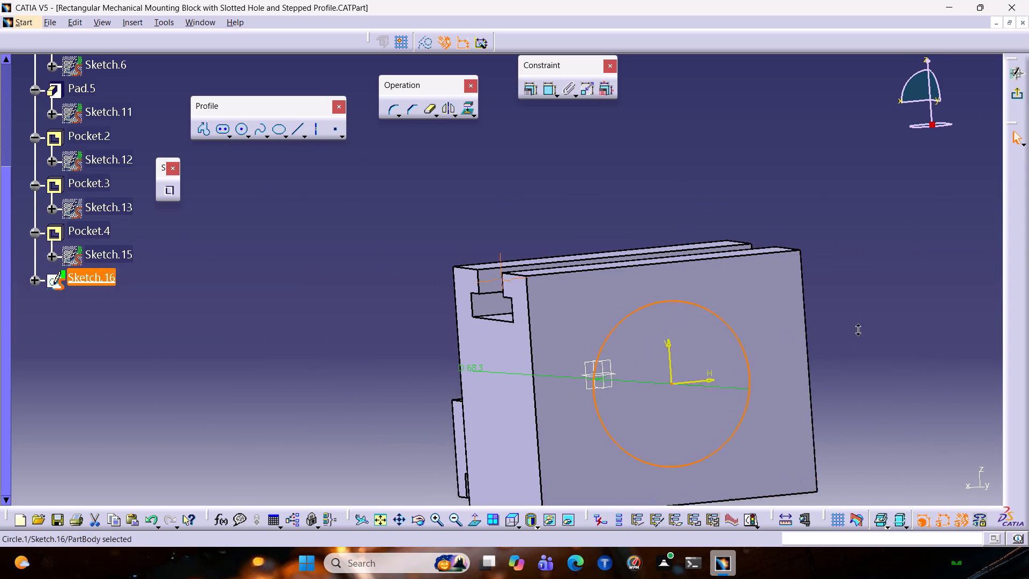
ctrl+middle_drag(856, 327, 874, 315)
middle_drag(609, 233, 480, 113)
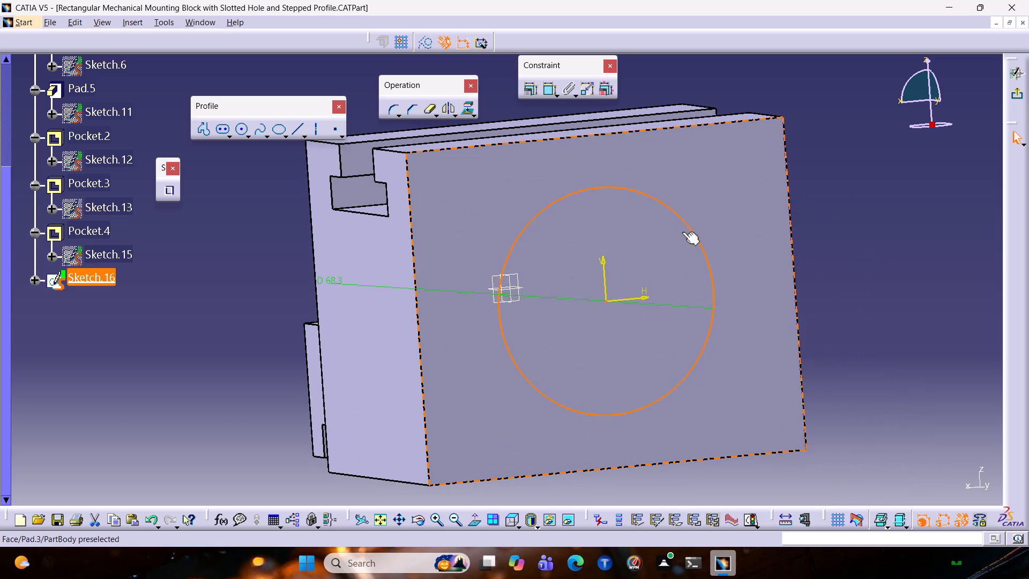
ctrl+middle_drag(833, 230, 748, 276)
ctrl+middle_drag(707, 292, 749, 261)
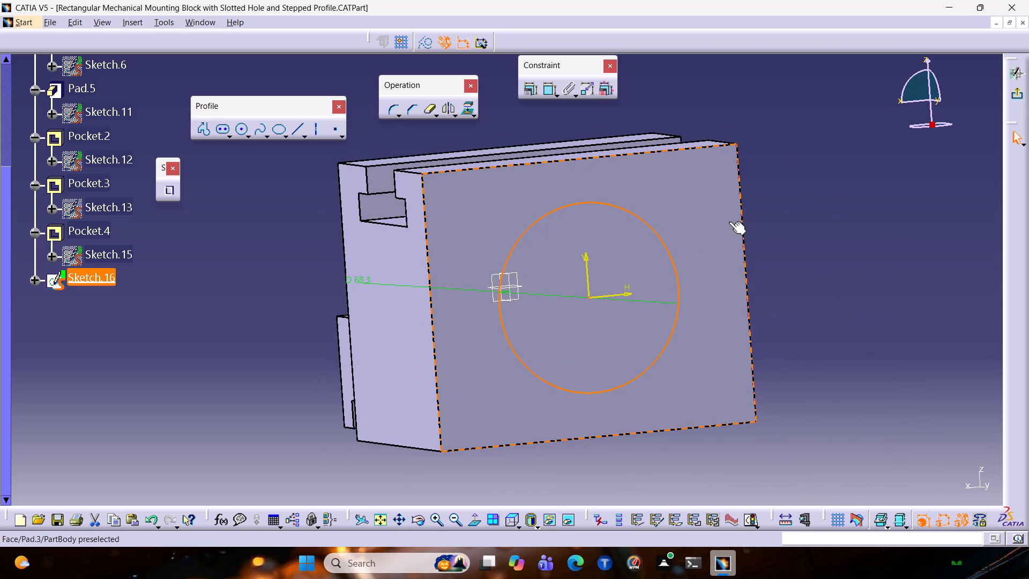
click(667, 251)
click(819, 220)
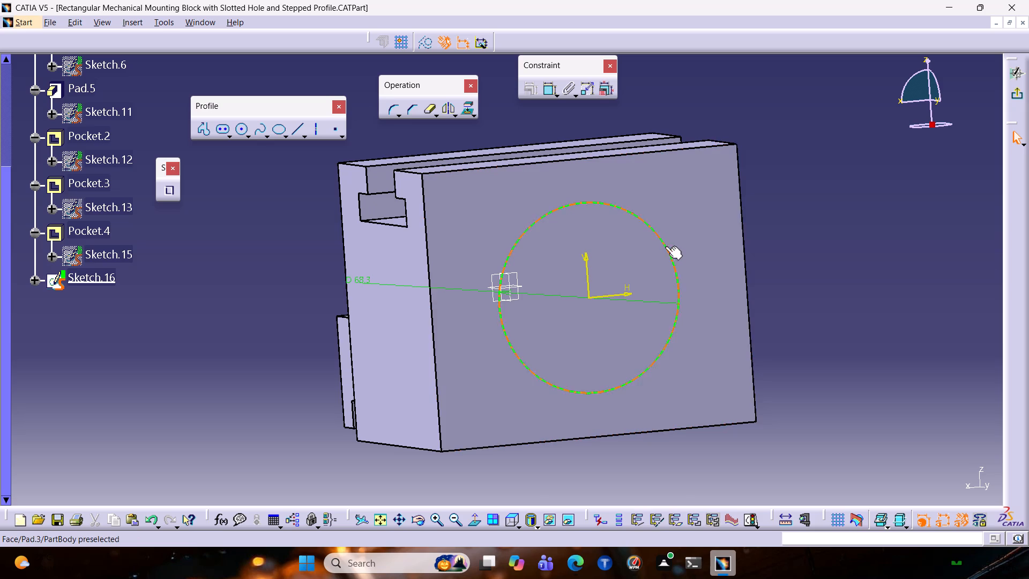
click(665, 246)
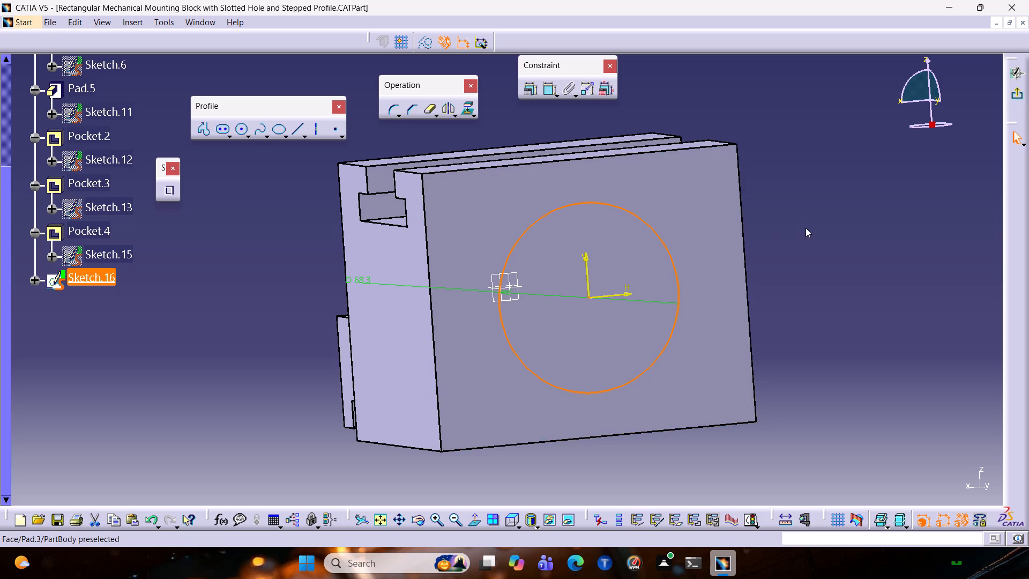
ctrl+middle_drag(781, 256, 750, 281)
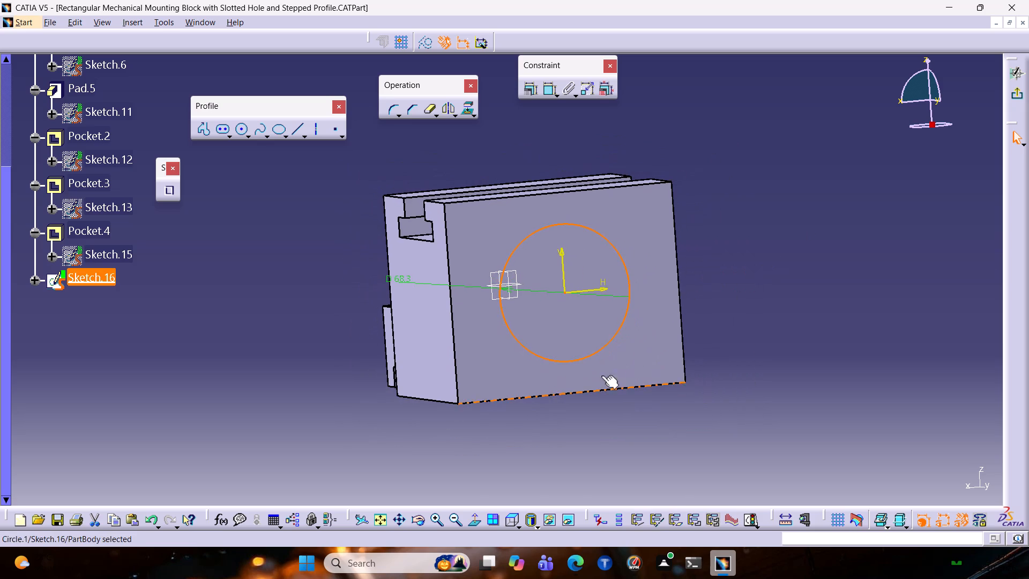
click(814, 289)
ctrl+middle_drag(816, 290, 703, 279)
middle_drag(743, 279, 815, 279)
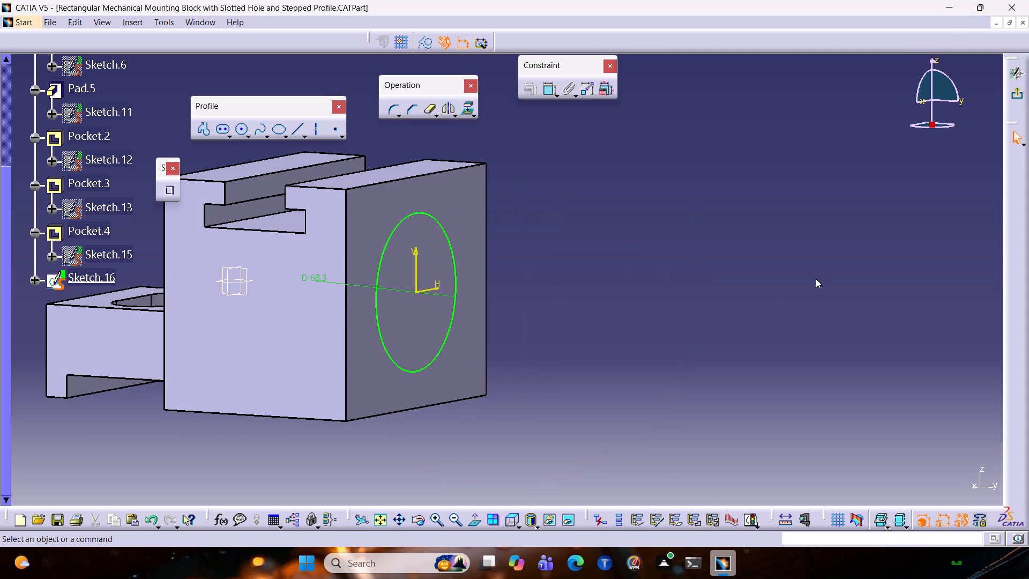
Delete the circle and its diameter dimension from the sketch on the main block's outer face.
middle_drag(606, 298, 491, 307)
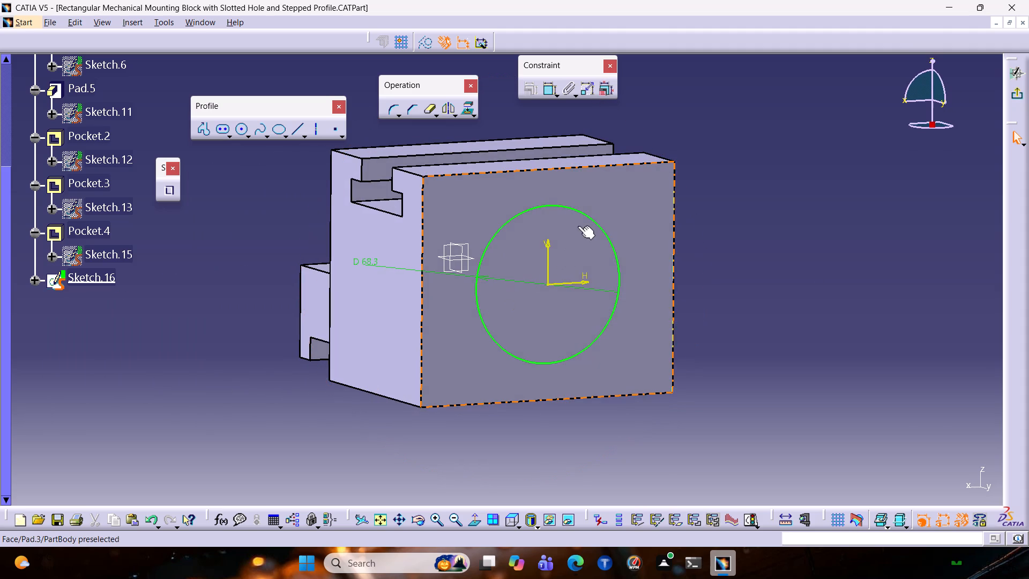
click(585, 213)
key(Delete)
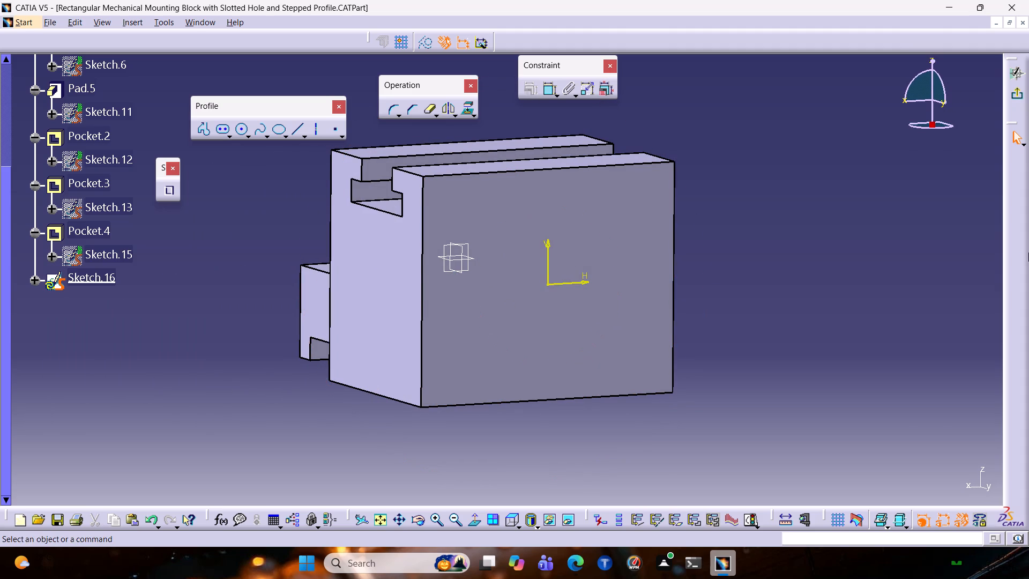
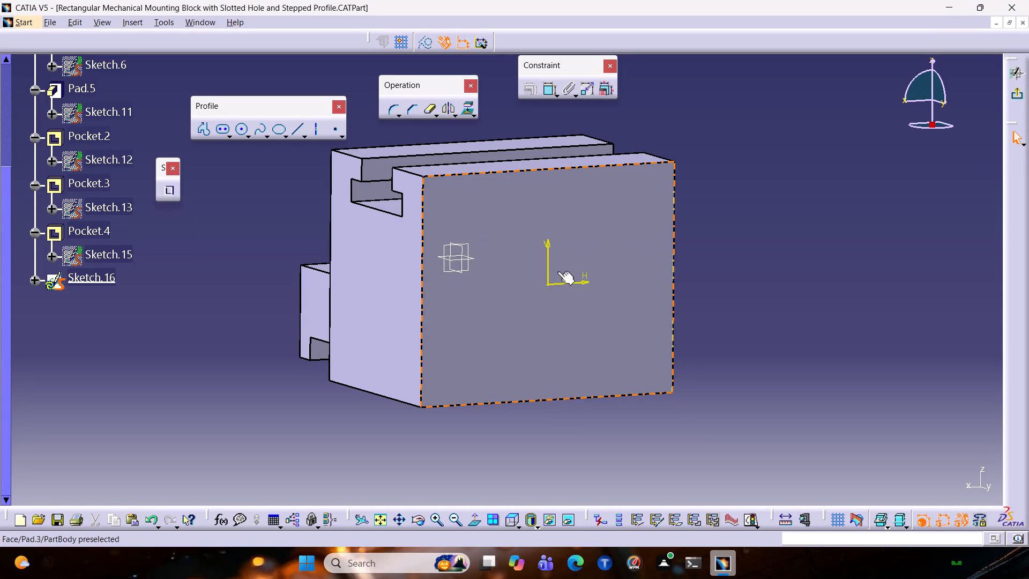
Sketch a circle about 55 mm in diameter, centred on the origin of the main block's outer face, and exit the sketch.
click(236, 130)
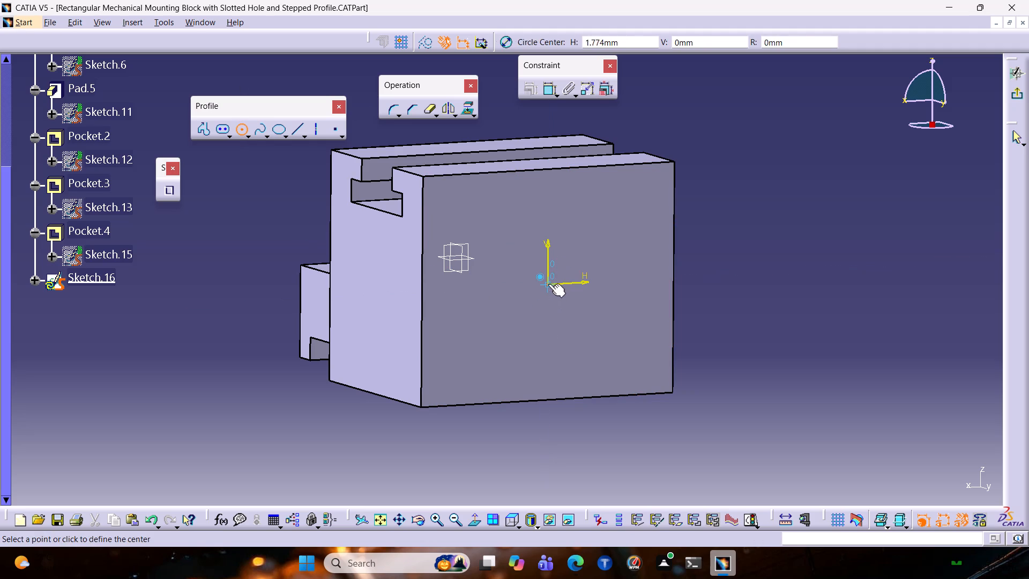
click(547, 284)
click(548, 348)
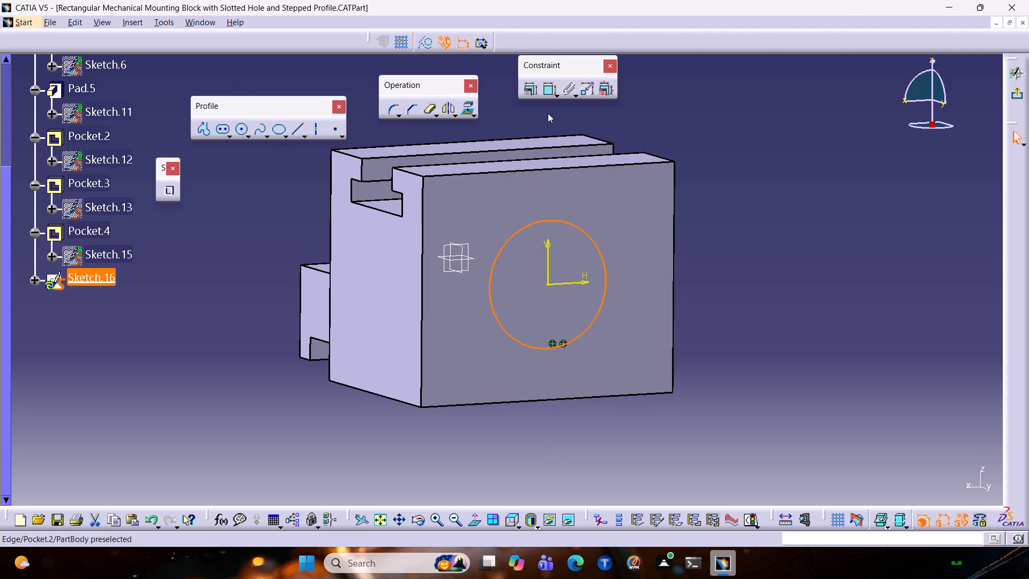
click(681, 146)
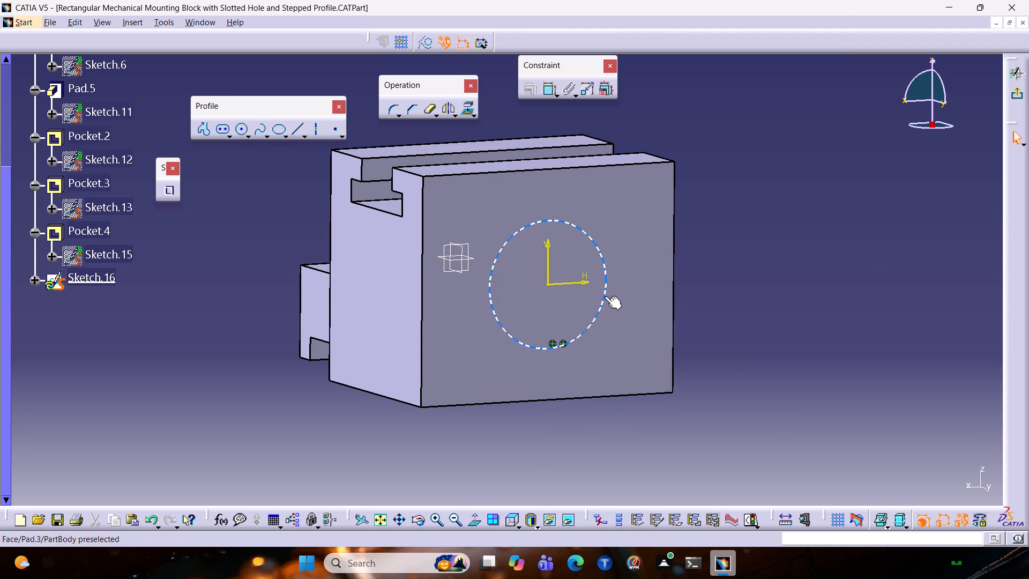
middle_drag(786, 266, 638, 268)
scroll(638, 268, up, 1)
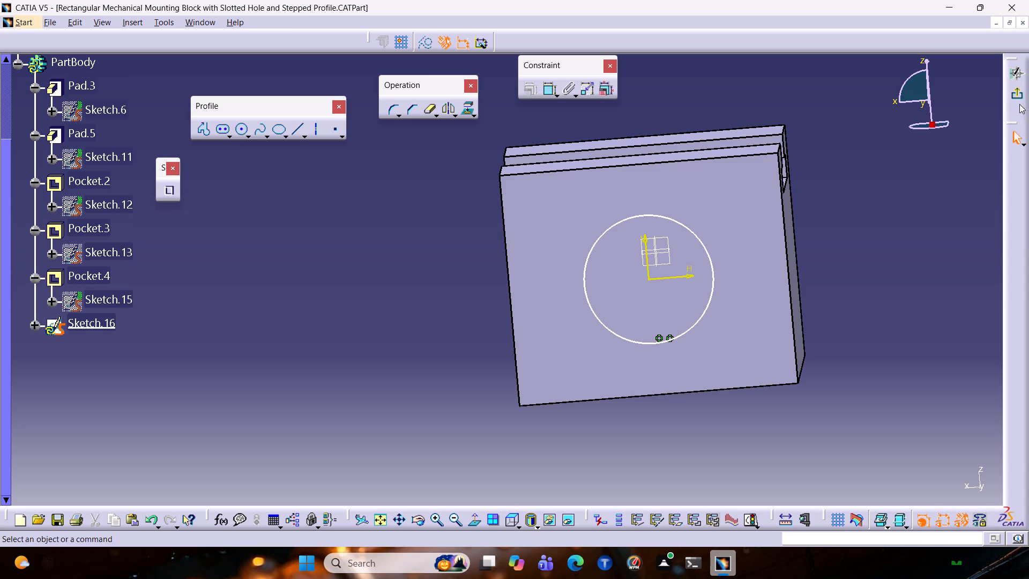
click(1018, 95)
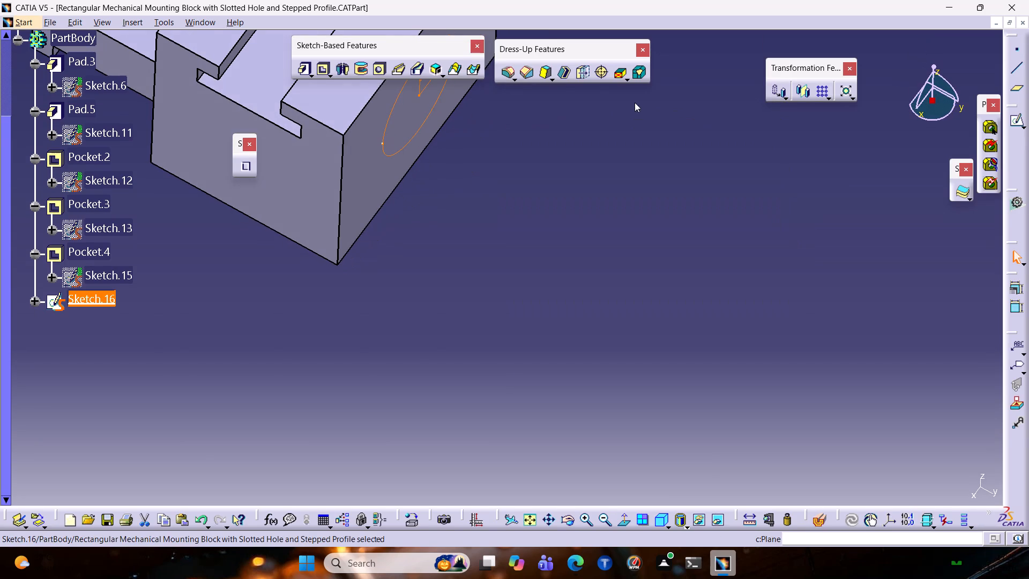
Examine the new circle on the main block's outer face relative to the T-slot and side block from several angles.
middle_drag(527, 124, 415, 113)
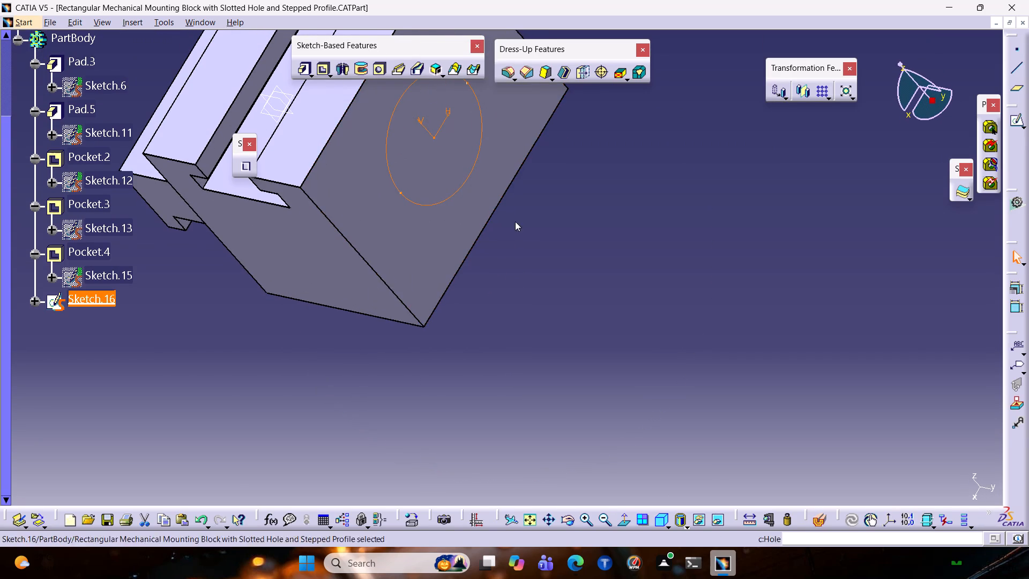
middle_drag(517, 227, 452, 271)
middle_drag(591, 178, 456, 313)
middle_drag(524, 247, 525, 290)
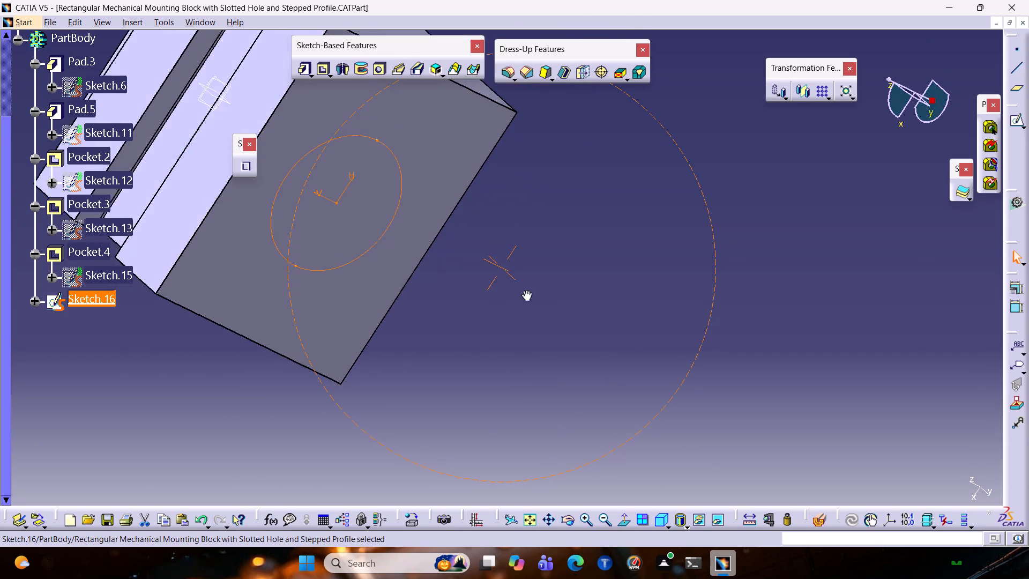
middle_drag(525, 290, 542, 169)
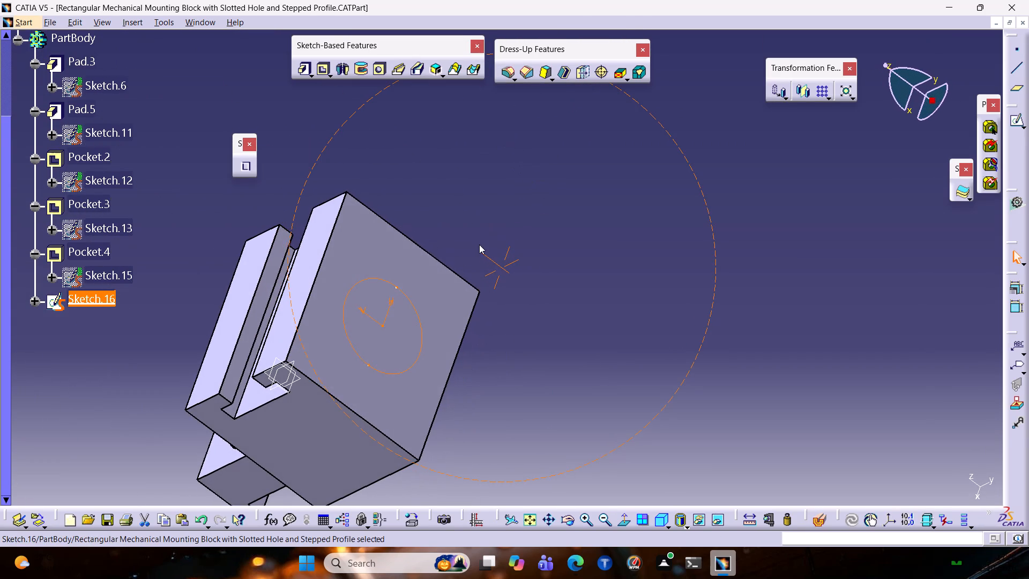
middle_drag(478, 249, 554, 201)
ctrl+middle_drag(446, 291, 492, 243)
middle_drag(364, 283, 804, 199)
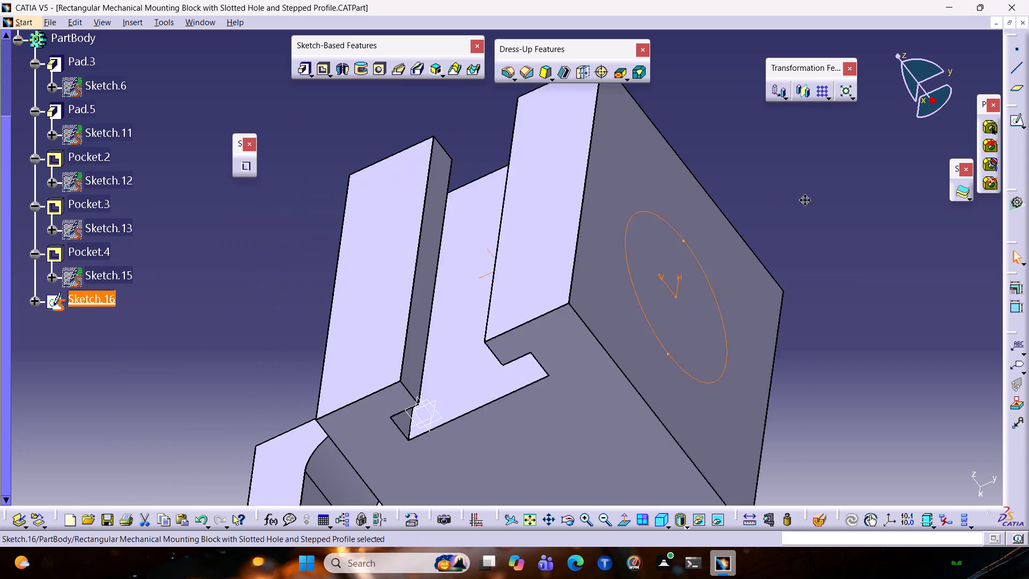
middle_drag(804, 199, 823, 198)
middle_drag(815, 204, 797, 251)
ctrl+middle_drag(834, 188, 814, 228)
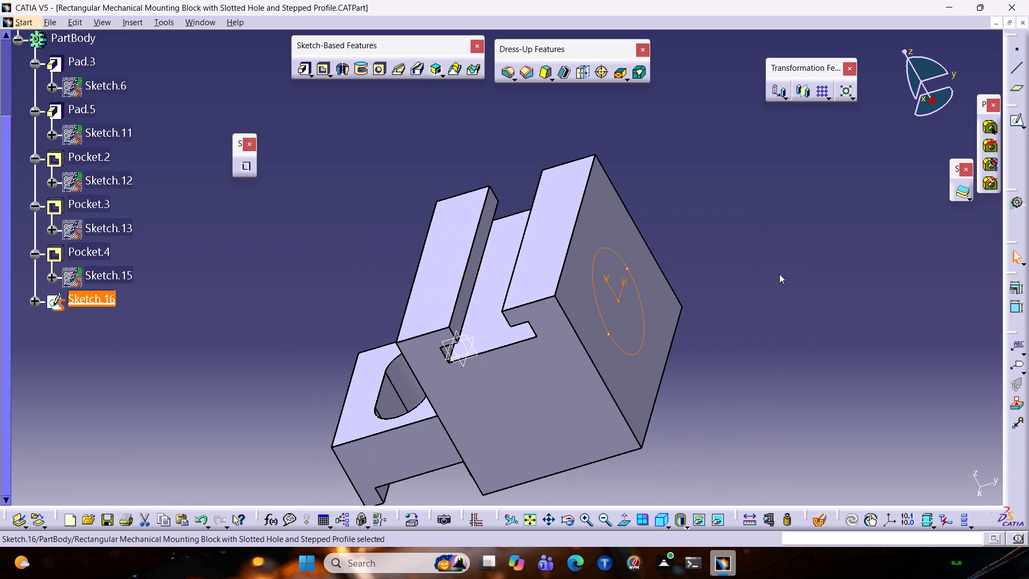
middle_drag(736, 328, 631, 386)
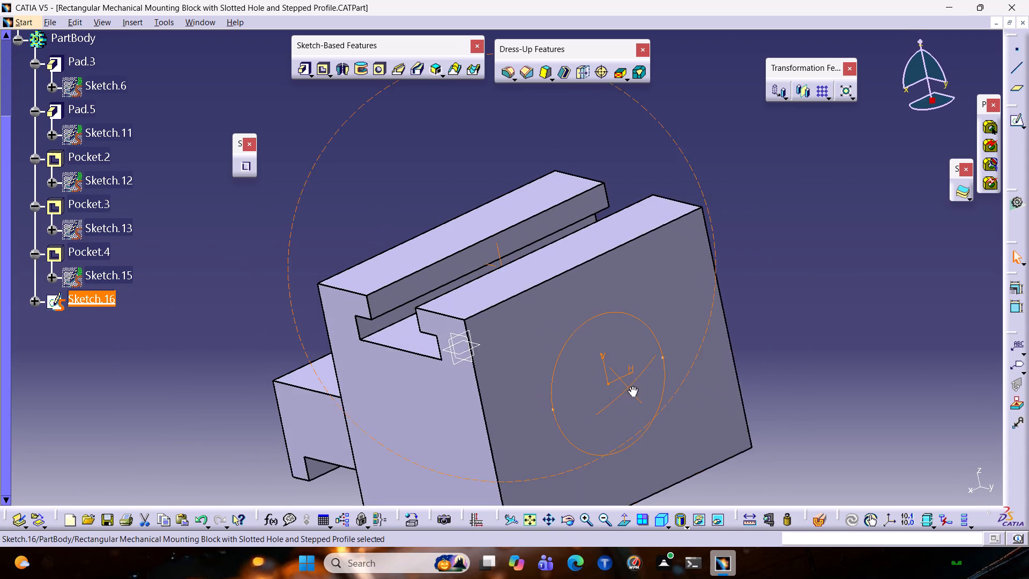
middle_drag(631, 386, 631, 385)
ctrl+middle_drag(789, 255, 765, 301)
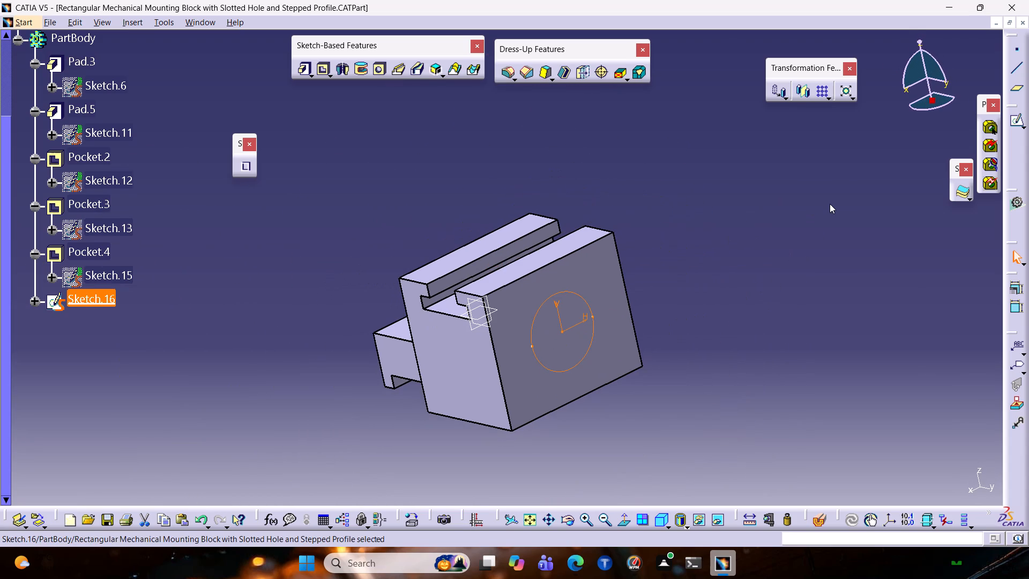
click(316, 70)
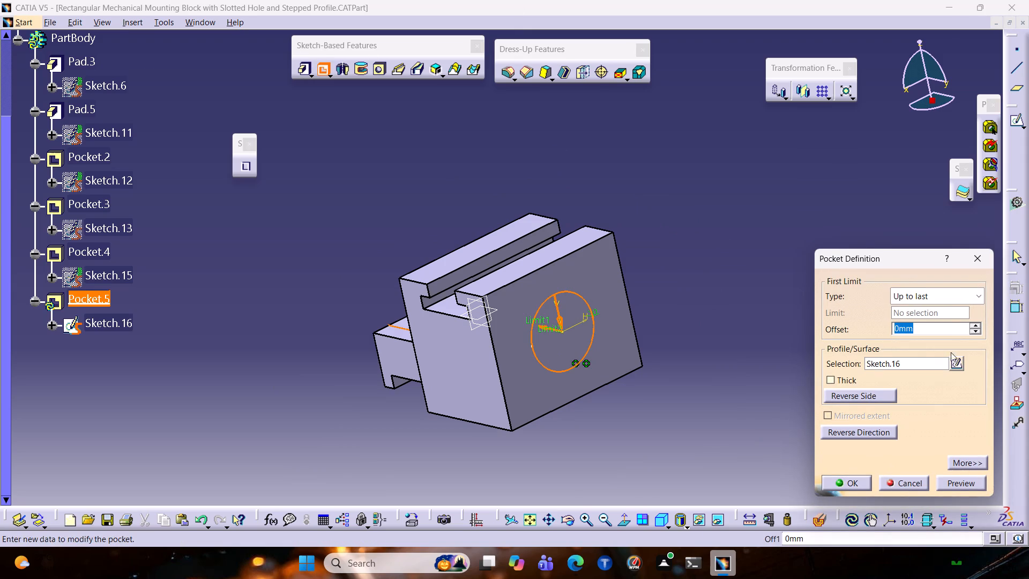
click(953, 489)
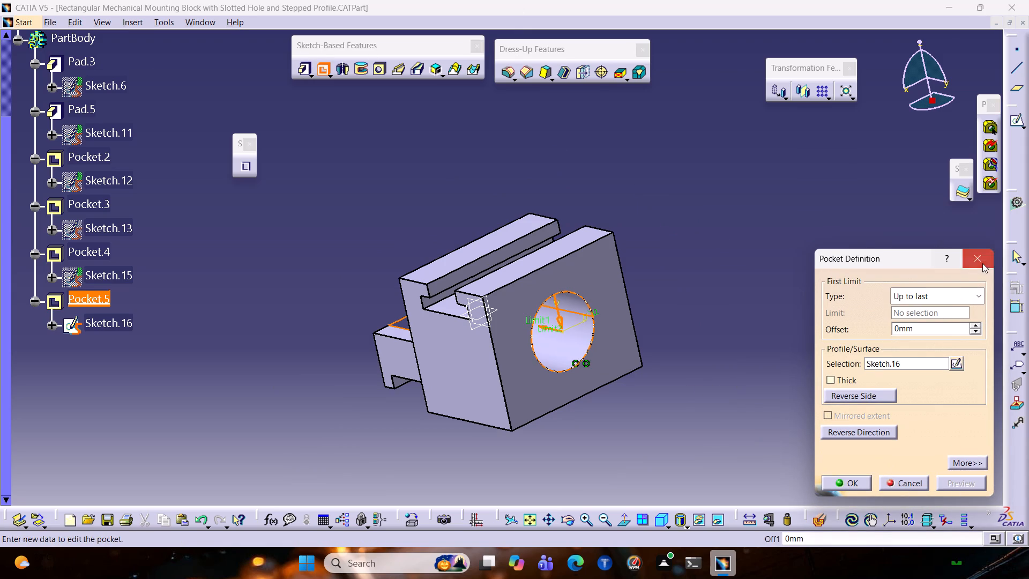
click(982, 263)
Reopen the circle's sketch on the main block's outer face and dimension the circle's diameter.
middle_drag(669, 321, 243, 301)
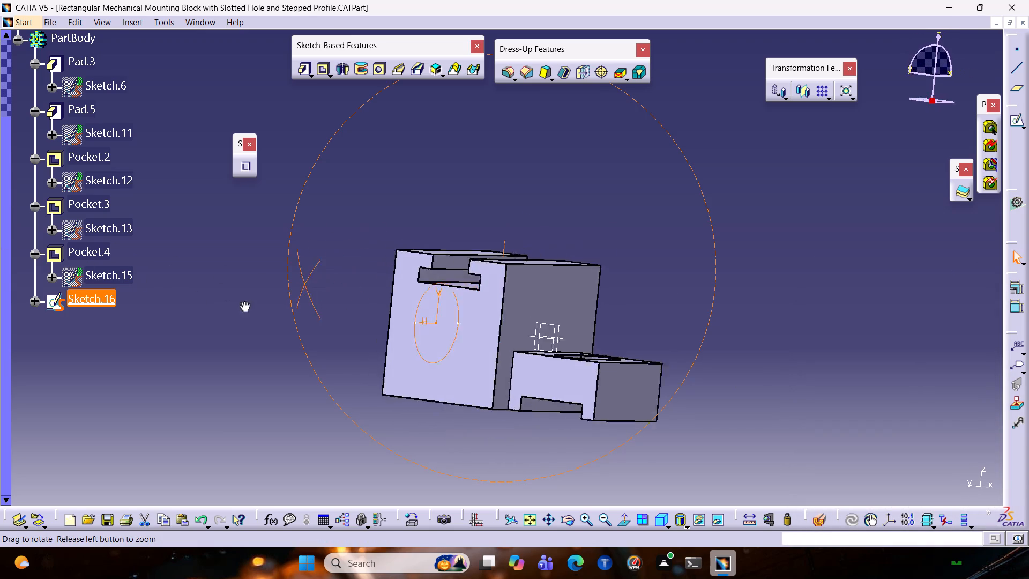
middle_drag(243, 301, 583, 356)
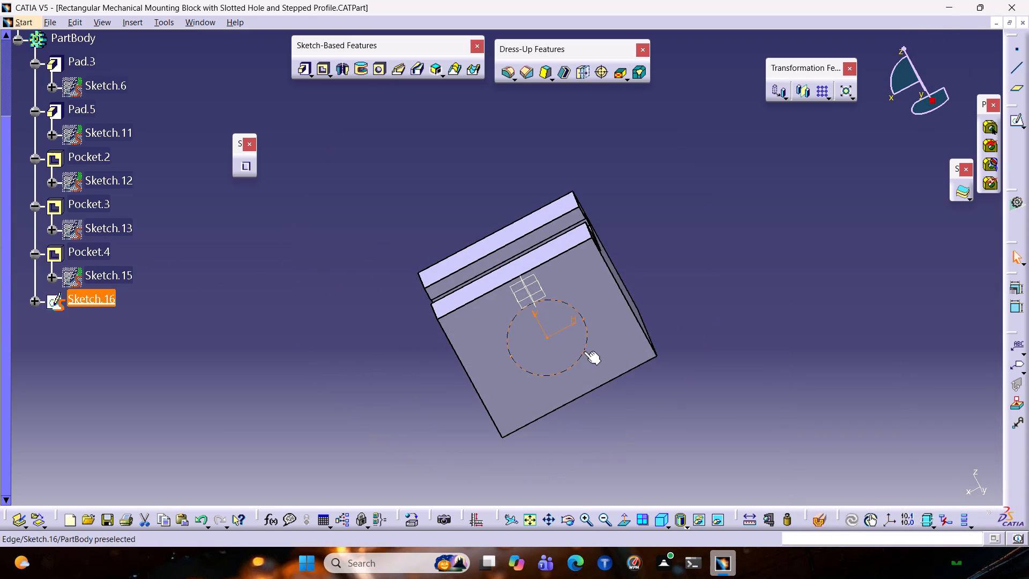
double_click(585, 349)
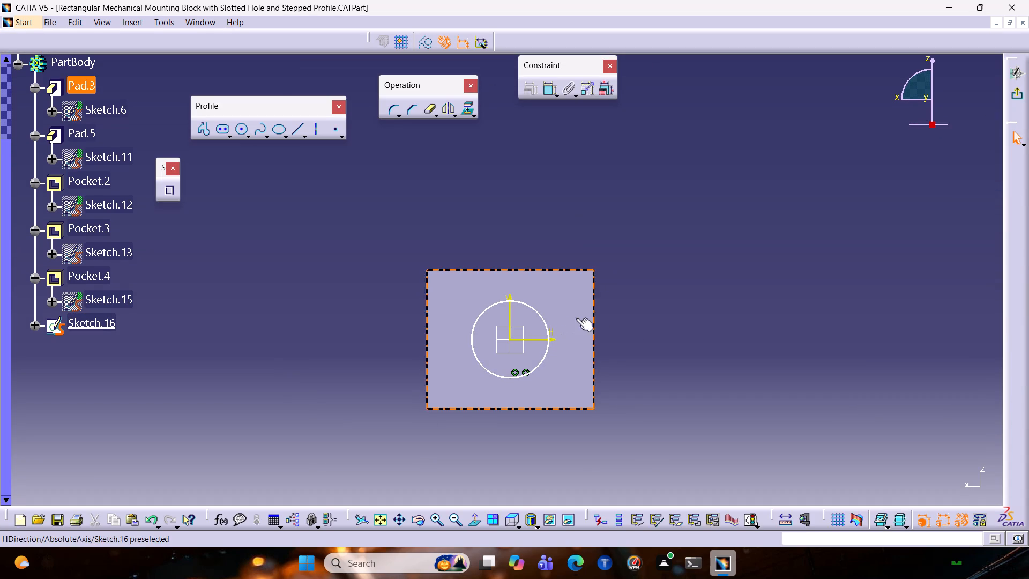
click(541, 314)
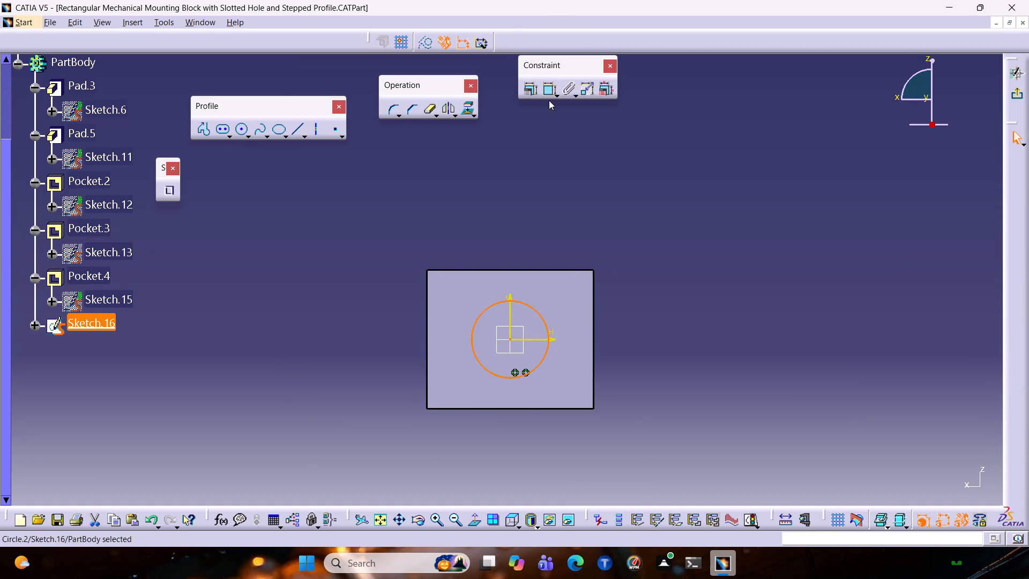
click(555, 83)
click(547, 94)
click(547, 94)
click(624, 336)
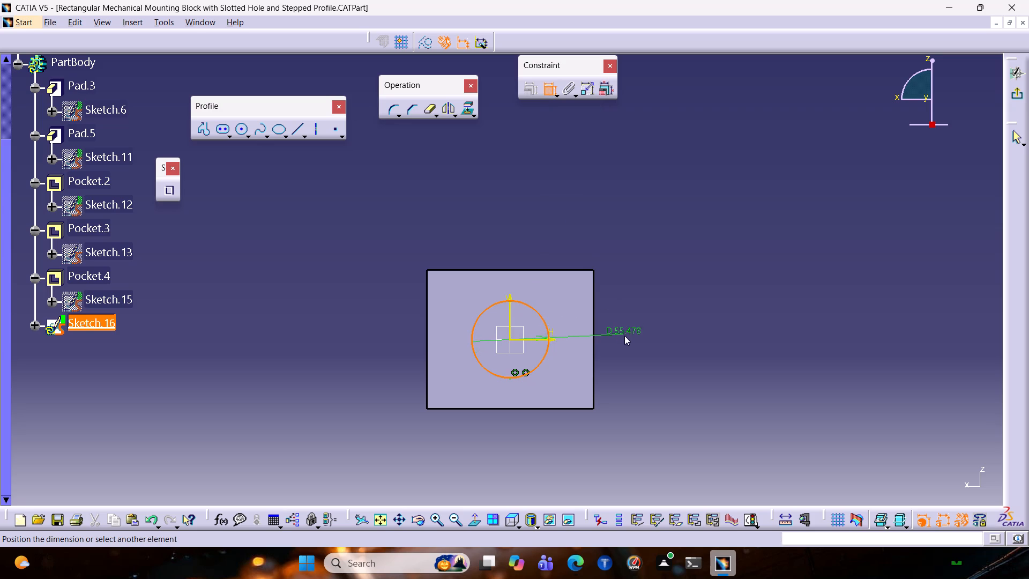
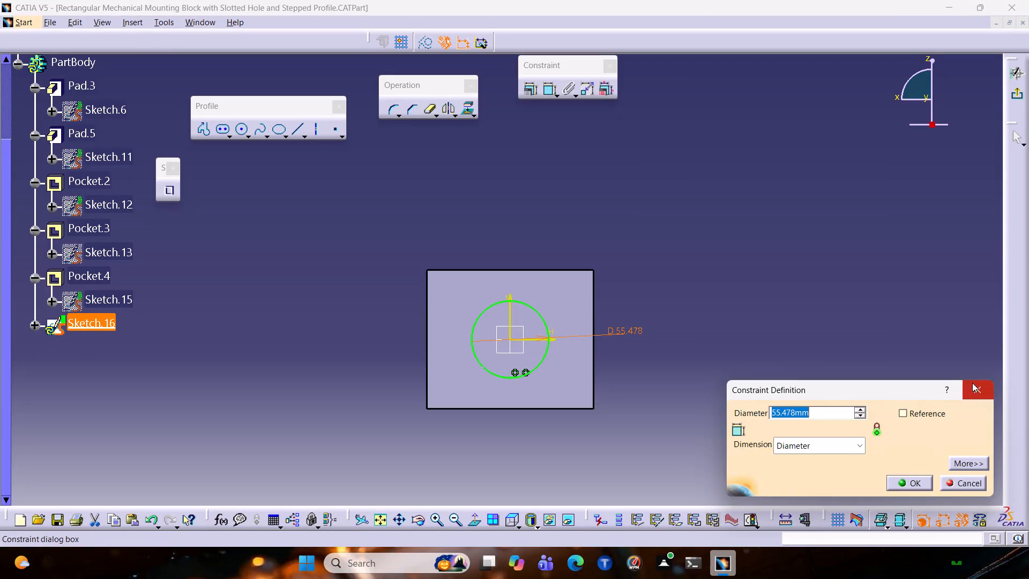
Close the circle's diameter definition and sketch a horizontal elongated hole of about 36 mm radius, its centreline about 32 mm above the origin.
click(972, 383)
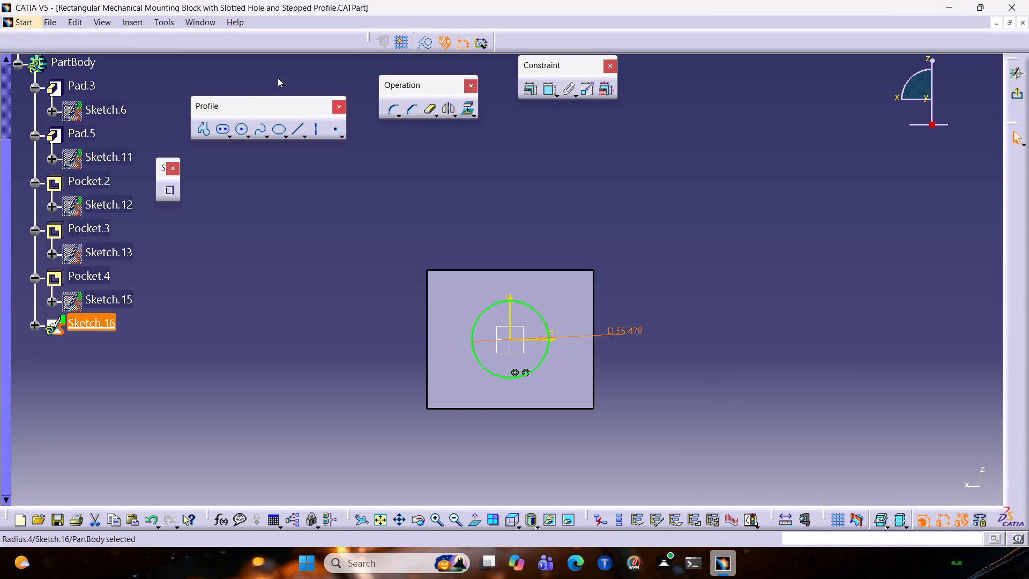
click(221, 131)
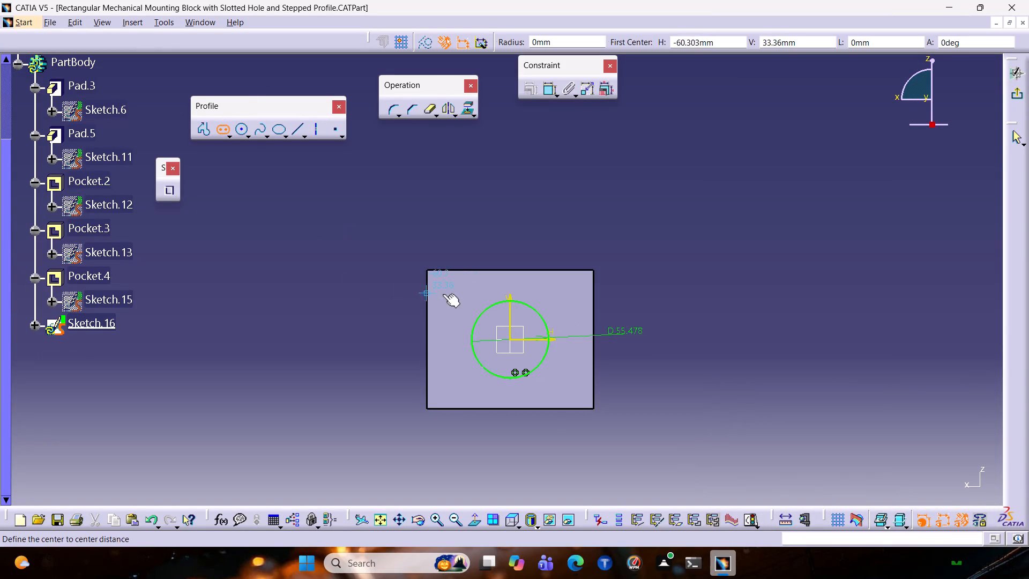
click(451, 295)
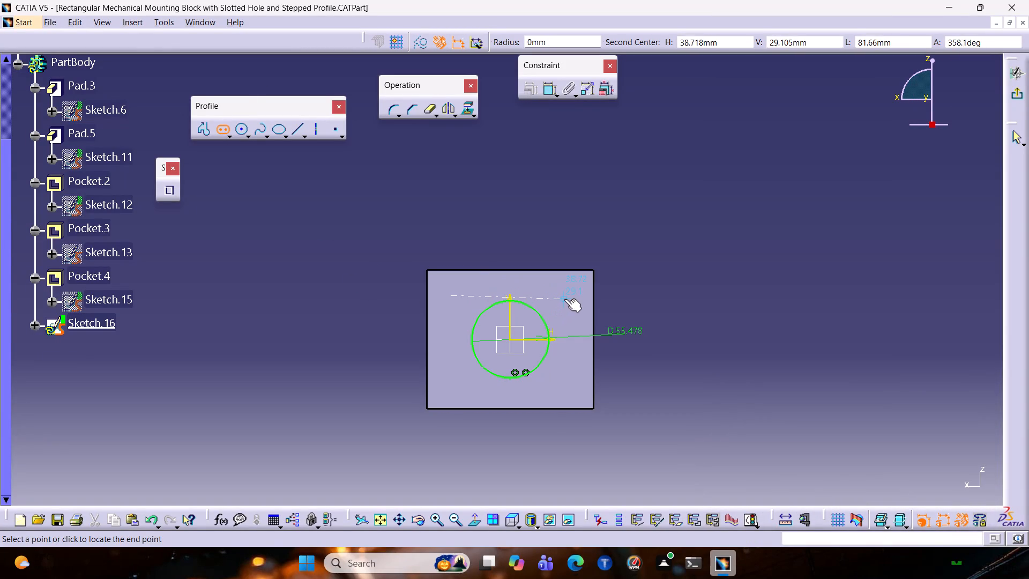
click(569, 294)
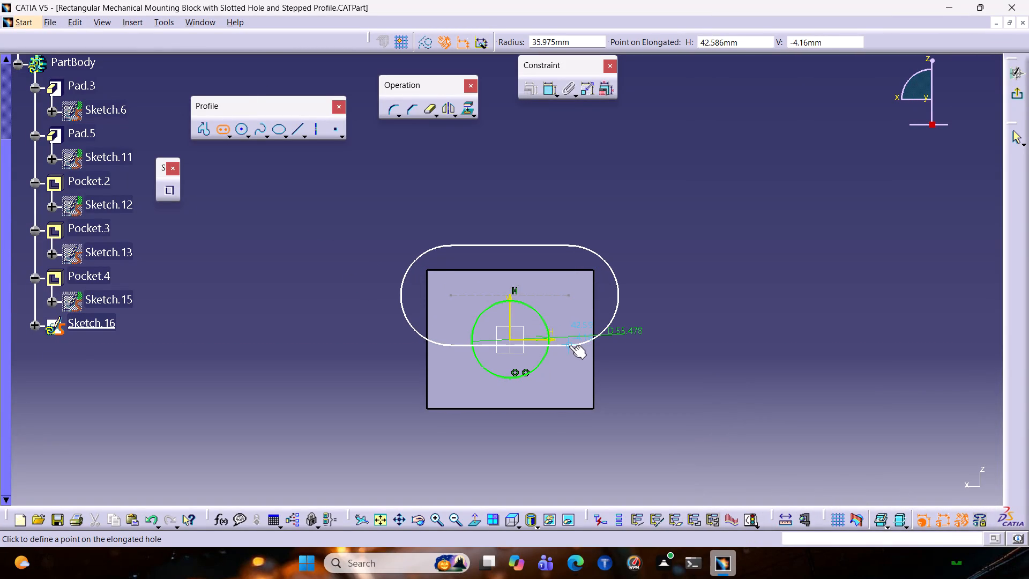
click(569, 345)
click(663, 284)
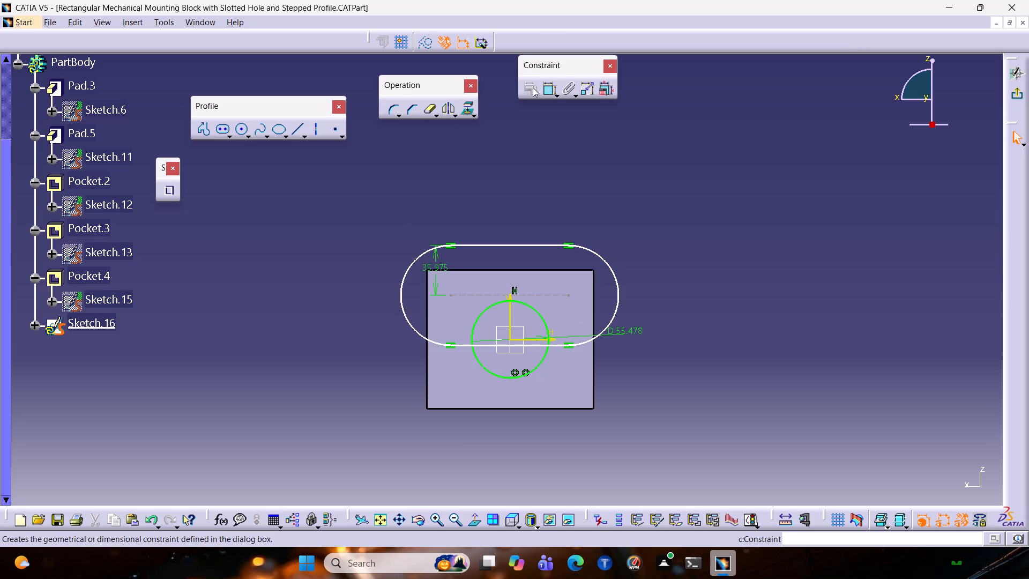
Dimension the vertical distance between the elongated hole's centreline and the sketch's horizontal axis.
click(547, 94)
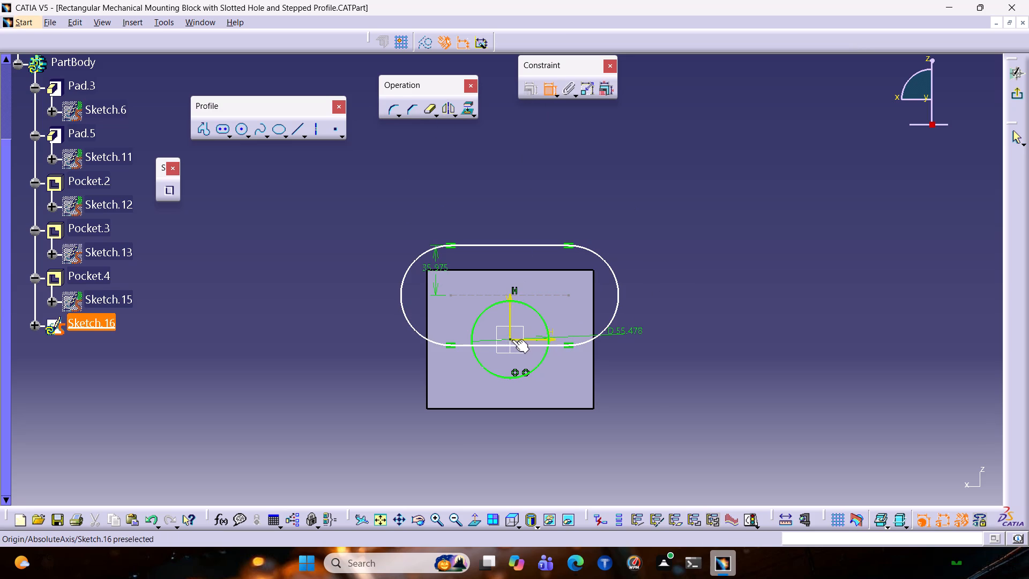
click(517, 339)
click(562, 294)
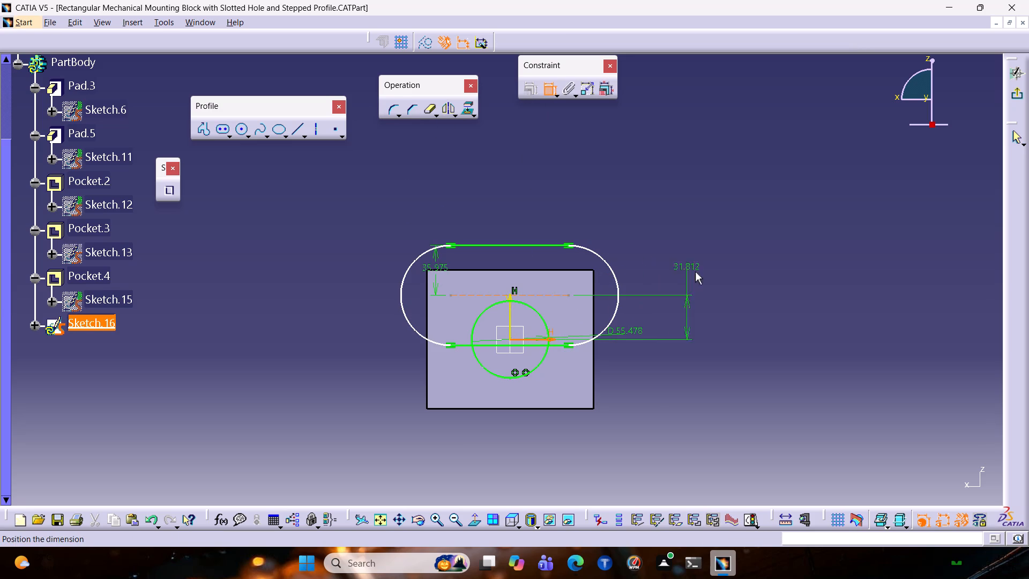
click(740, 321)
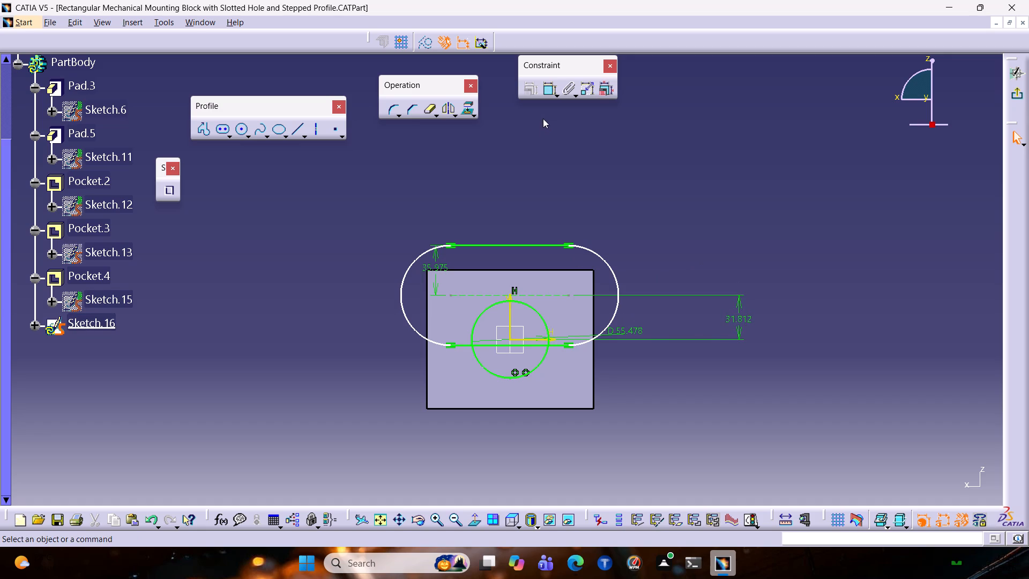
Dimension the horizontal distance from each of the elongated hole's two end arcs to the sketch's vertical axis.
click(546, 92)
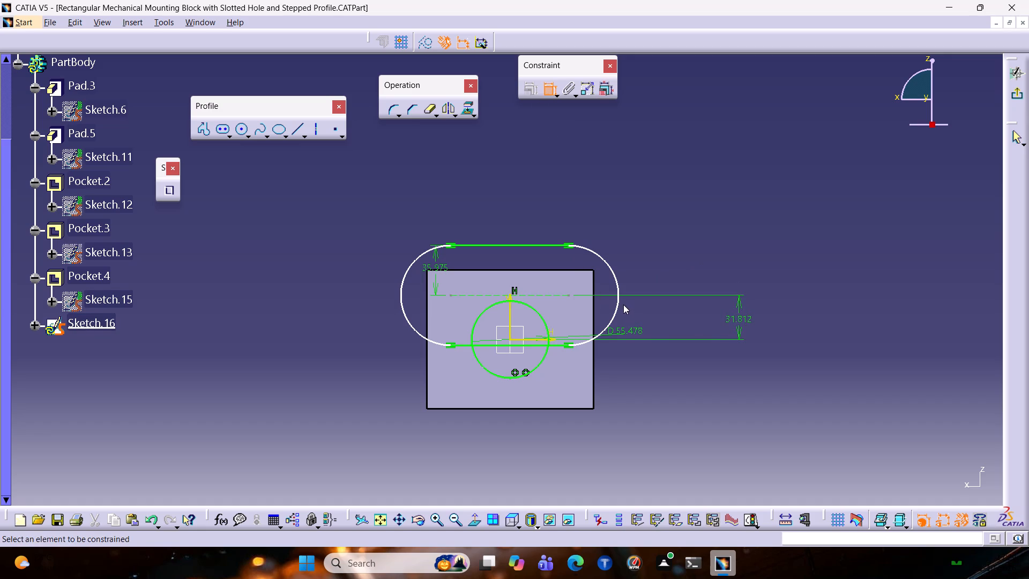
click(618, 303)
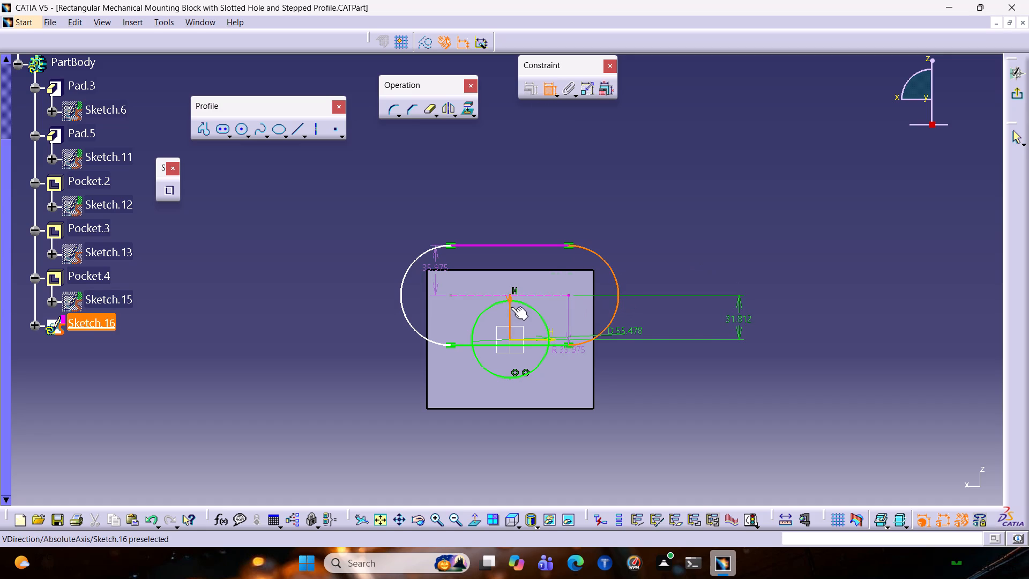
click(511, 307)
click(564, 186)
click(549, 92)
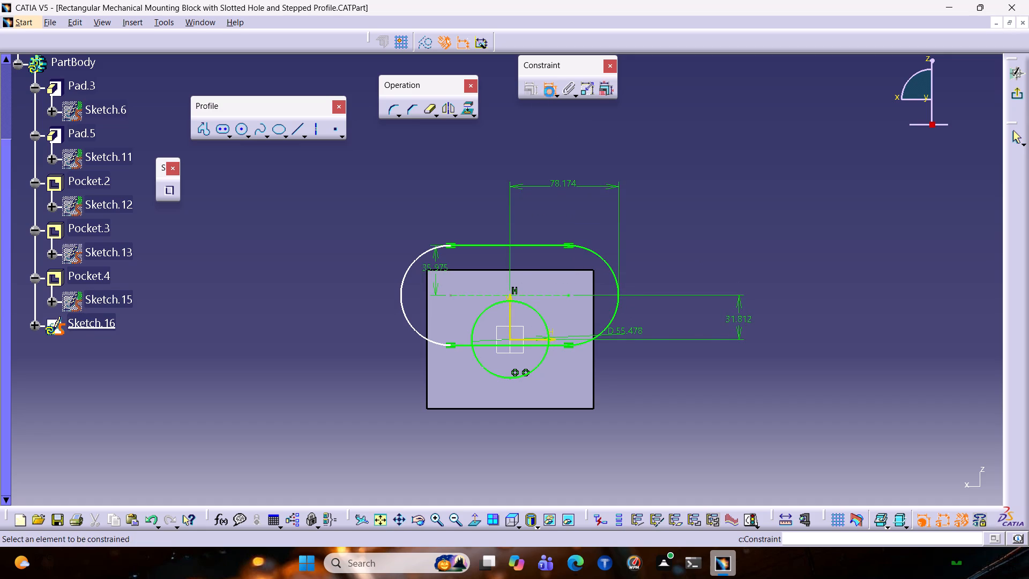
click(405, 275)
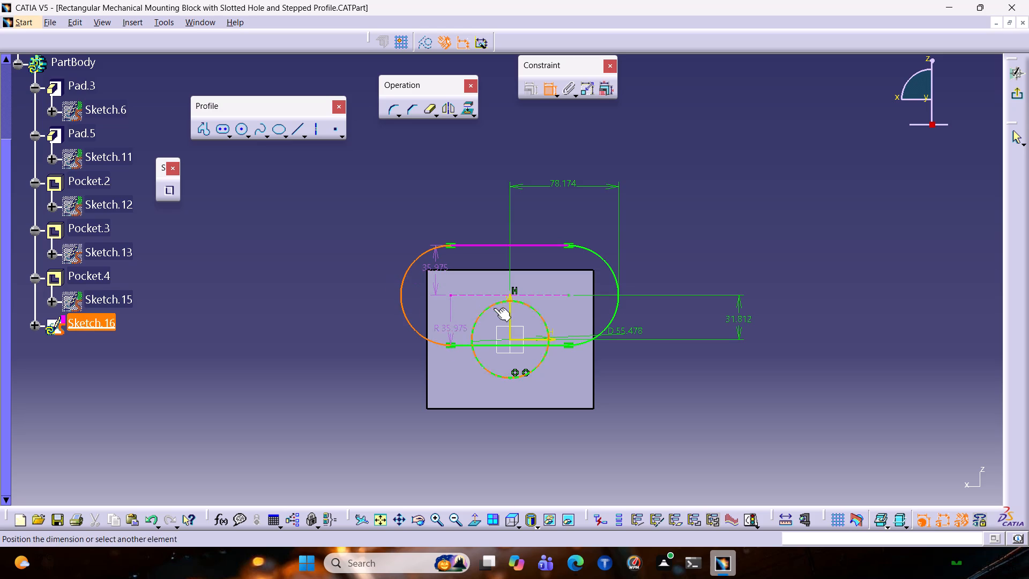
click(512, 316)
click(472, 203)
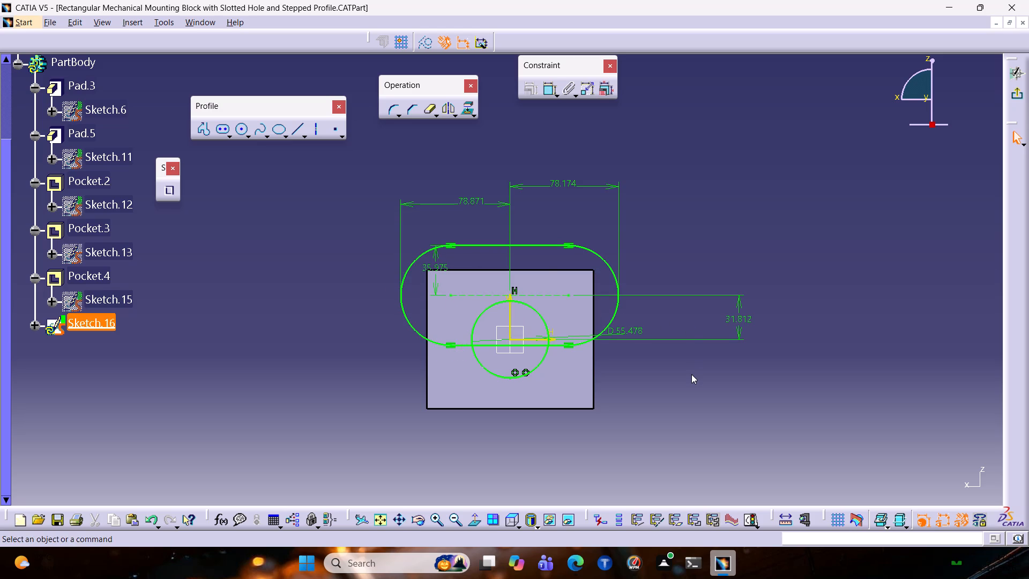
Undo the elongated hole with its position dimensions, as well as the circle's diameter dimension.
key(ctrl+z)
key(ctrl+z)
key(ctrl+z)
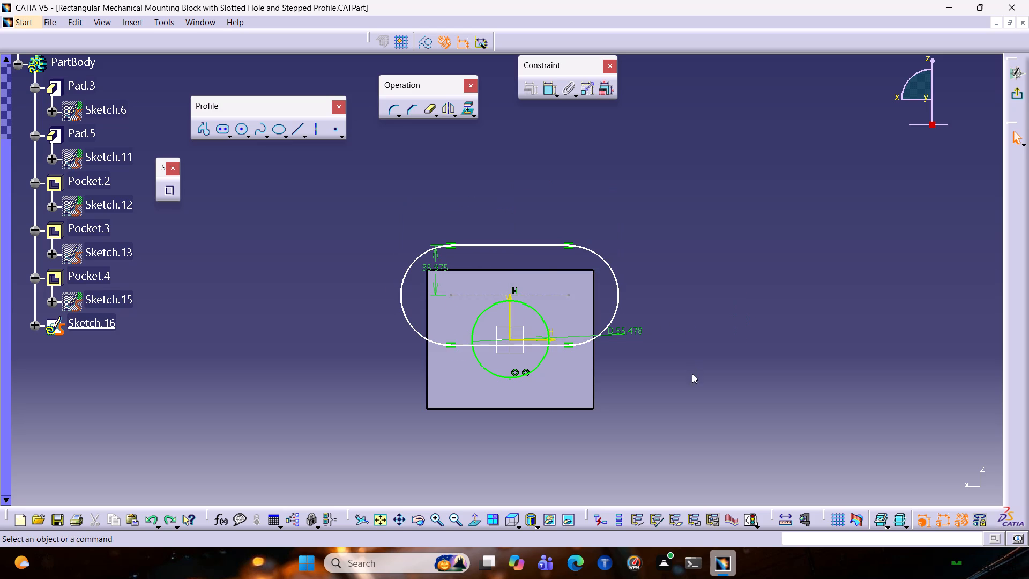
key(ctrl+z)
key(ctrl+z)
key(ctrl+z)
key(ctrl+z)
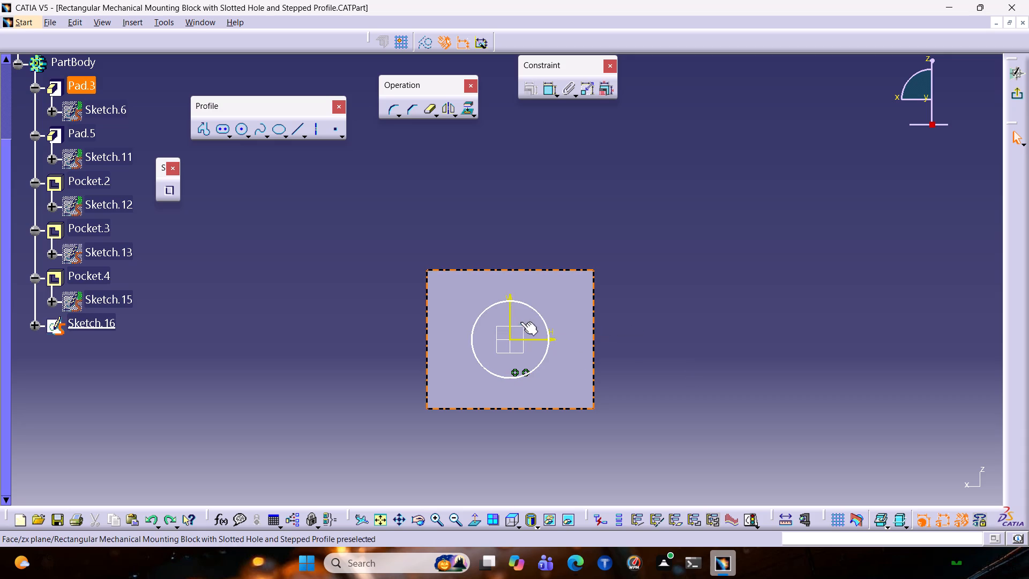
Select the circle centred on the origin of the main block's outer face.
click(538, 315)
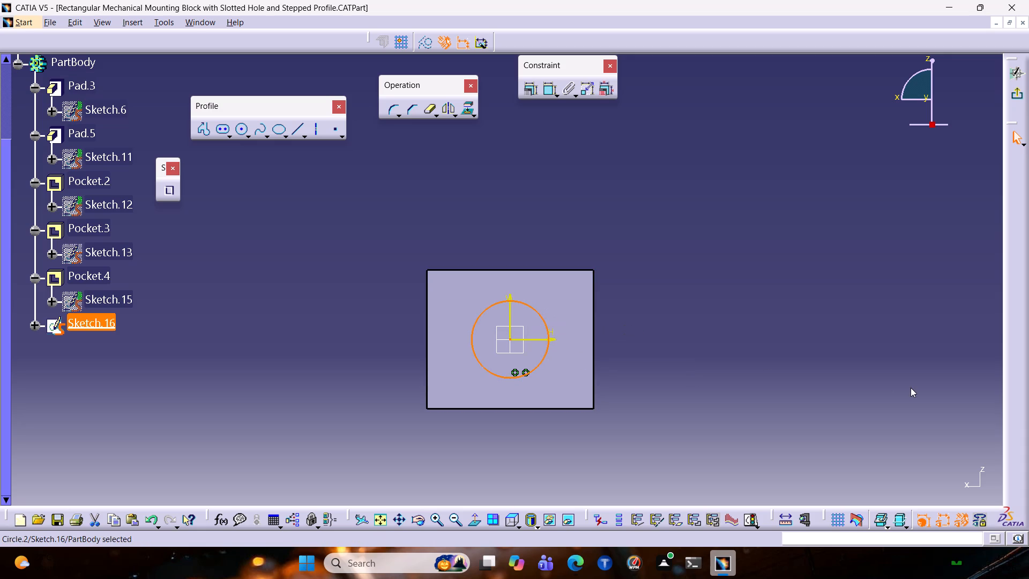
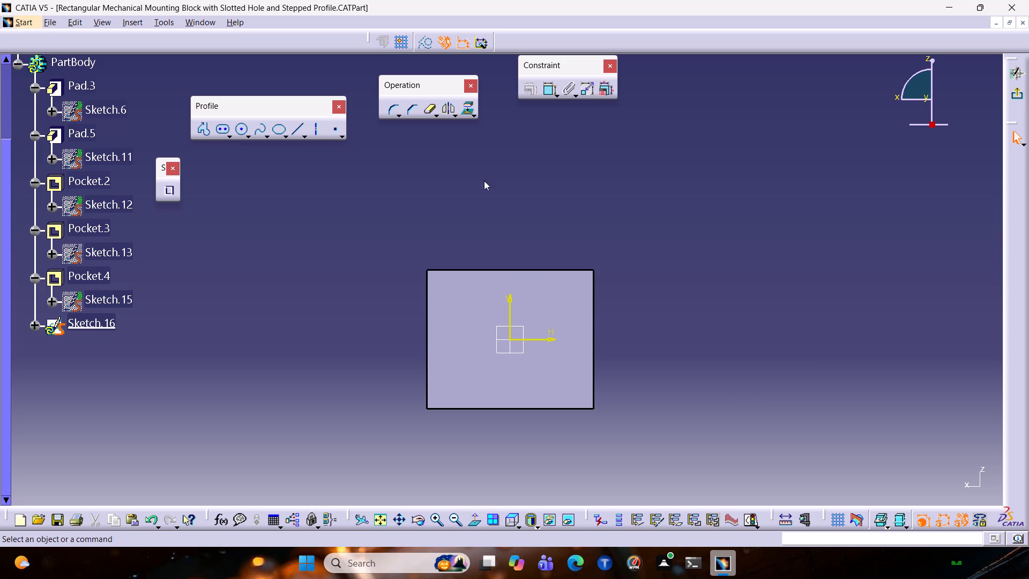
Sketch a circle about 96 mm in diameter centred on the origin of the main block's outer face.
click(235, 127)
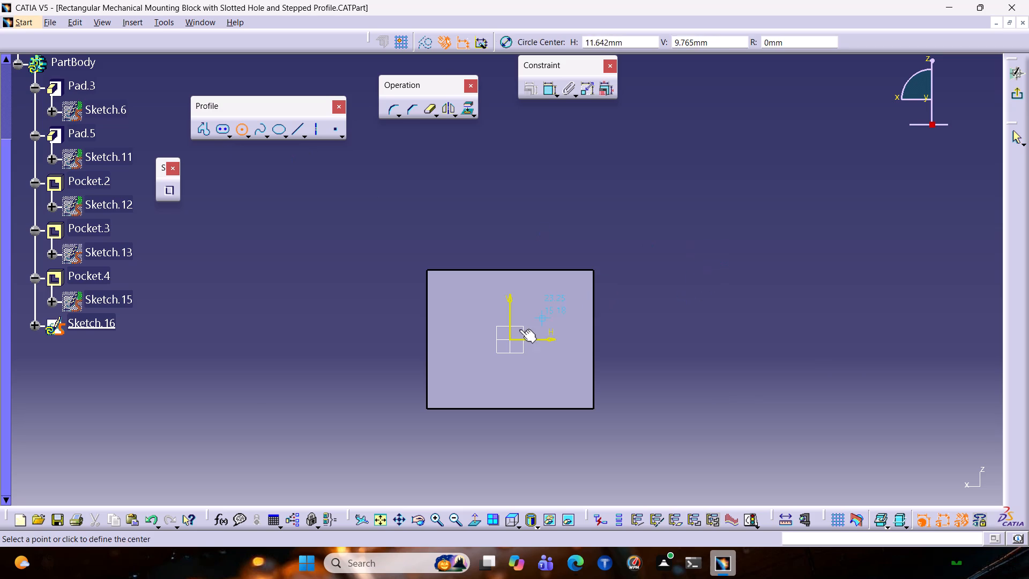
click(513, 338)
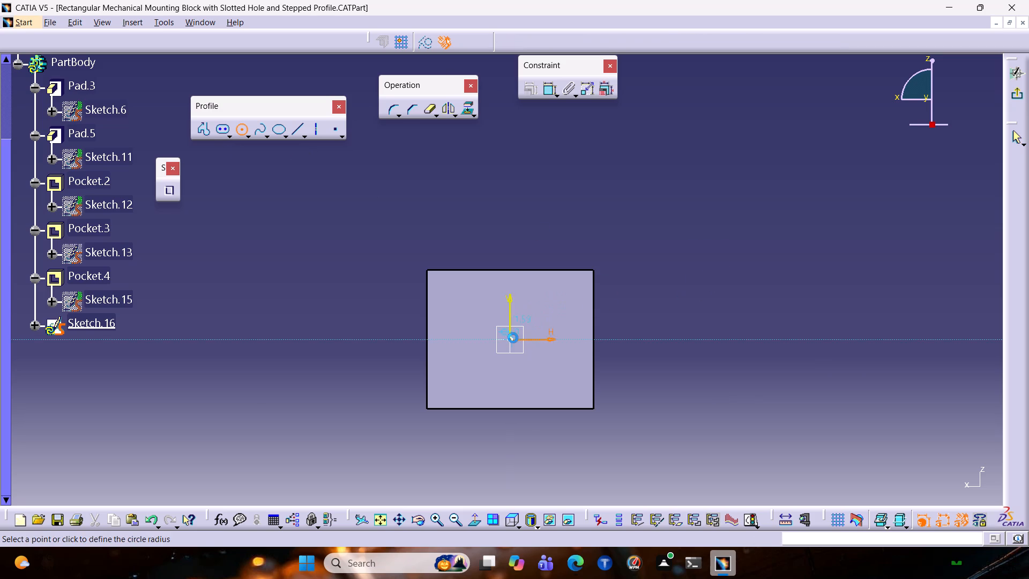
click(563, 383)
click(615, 213)
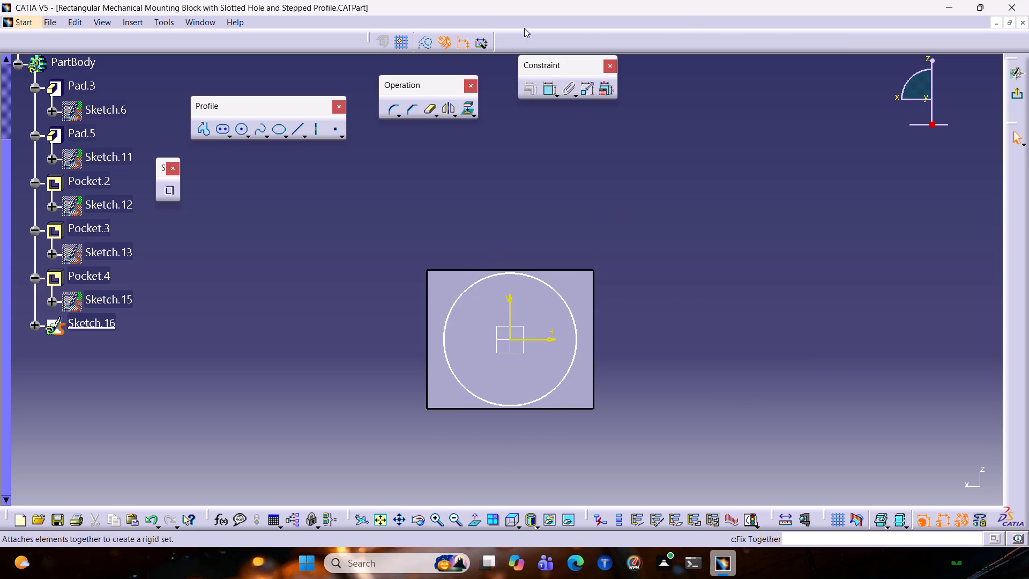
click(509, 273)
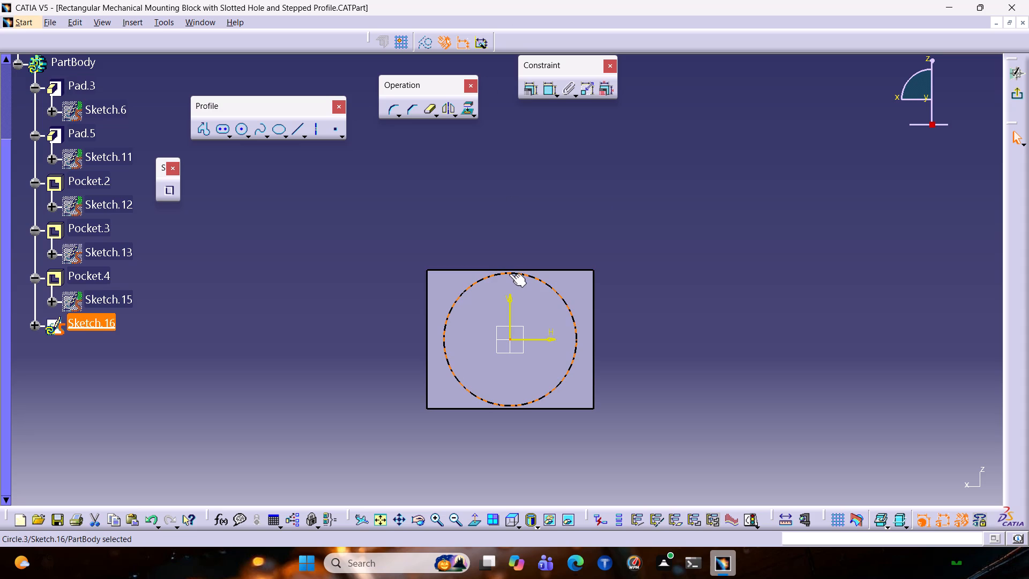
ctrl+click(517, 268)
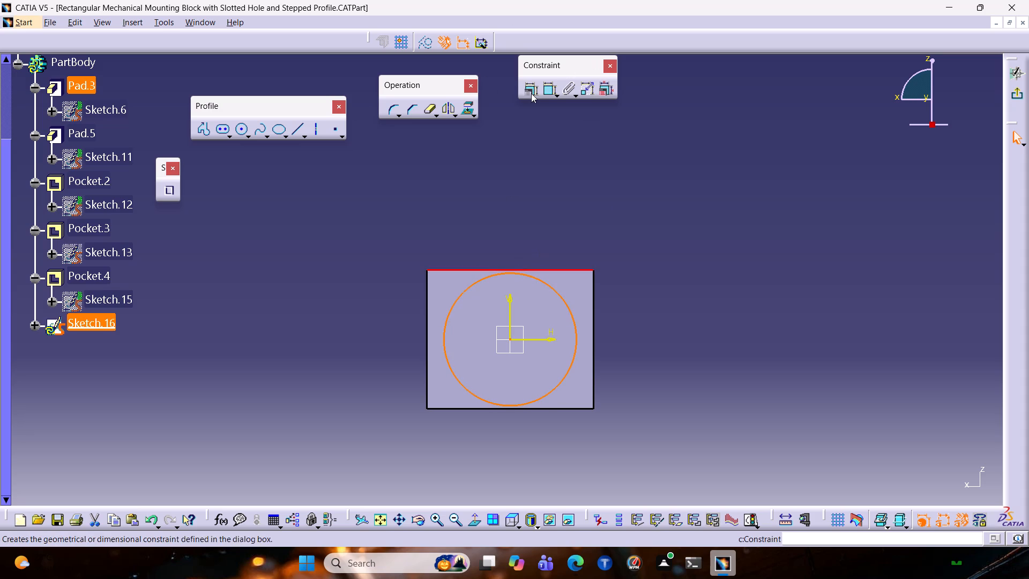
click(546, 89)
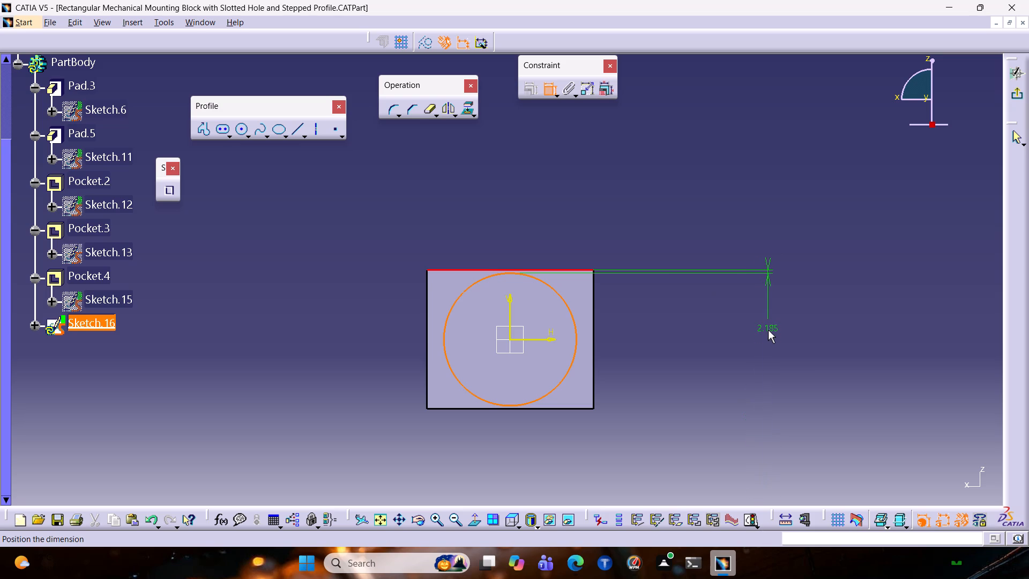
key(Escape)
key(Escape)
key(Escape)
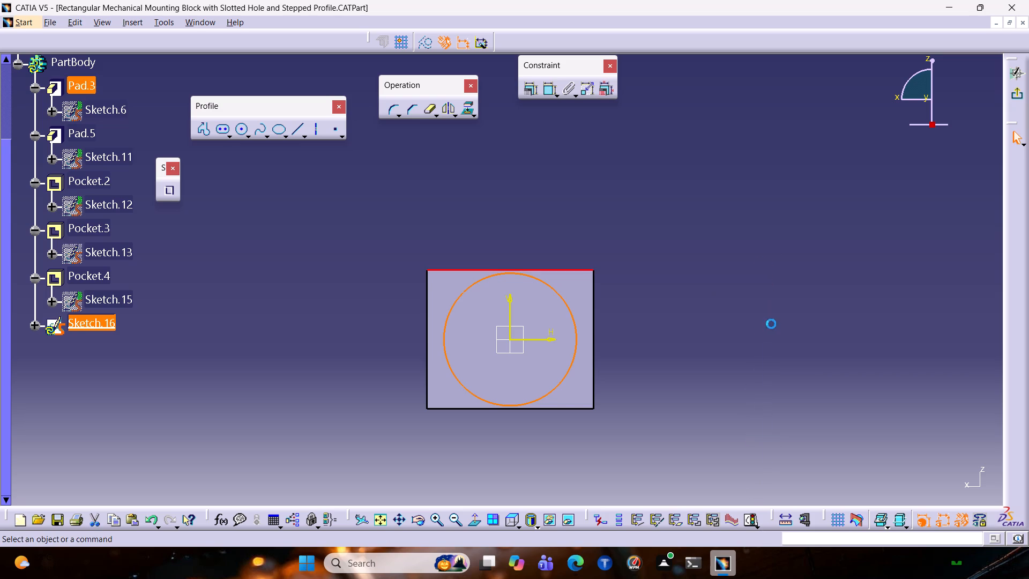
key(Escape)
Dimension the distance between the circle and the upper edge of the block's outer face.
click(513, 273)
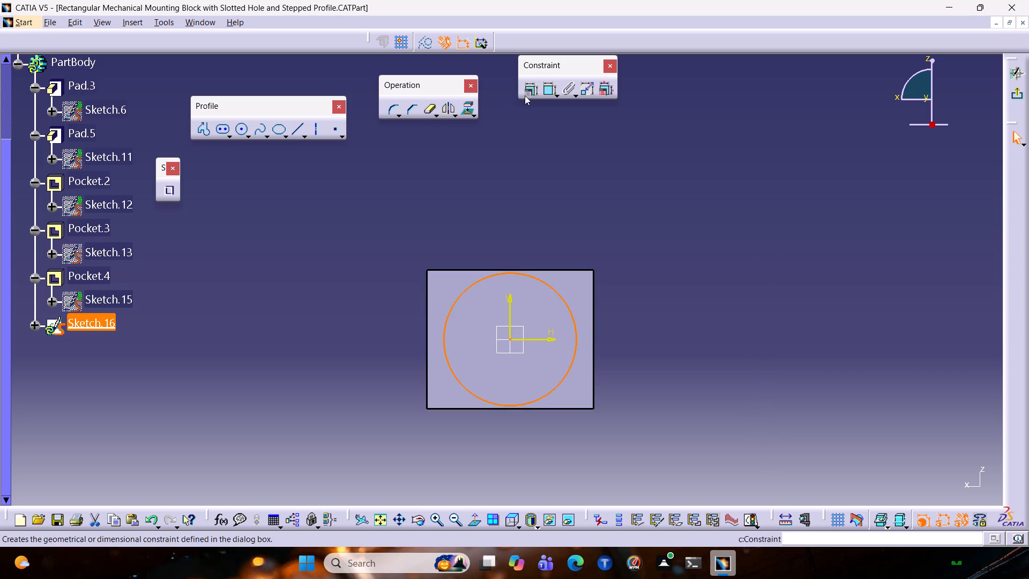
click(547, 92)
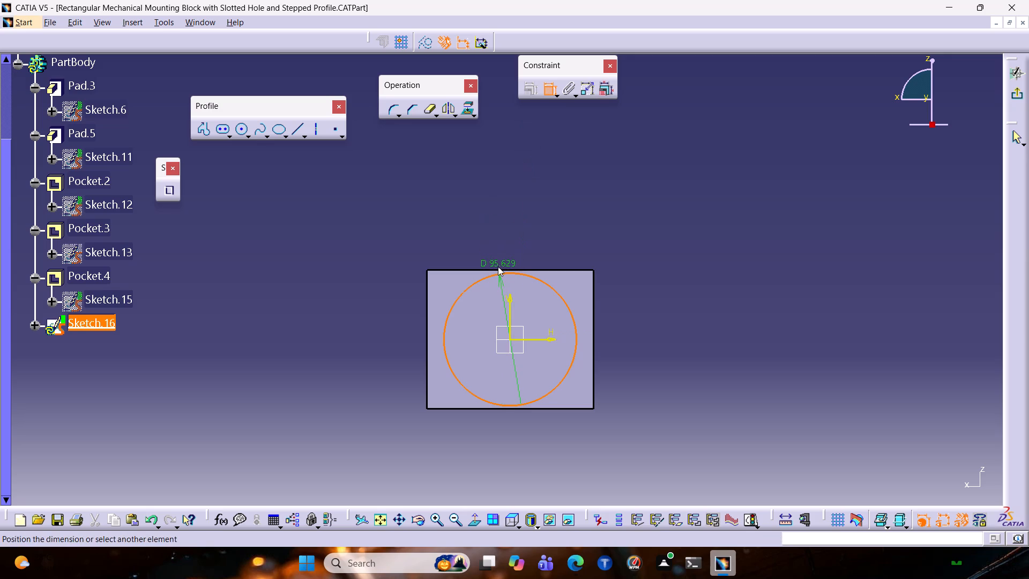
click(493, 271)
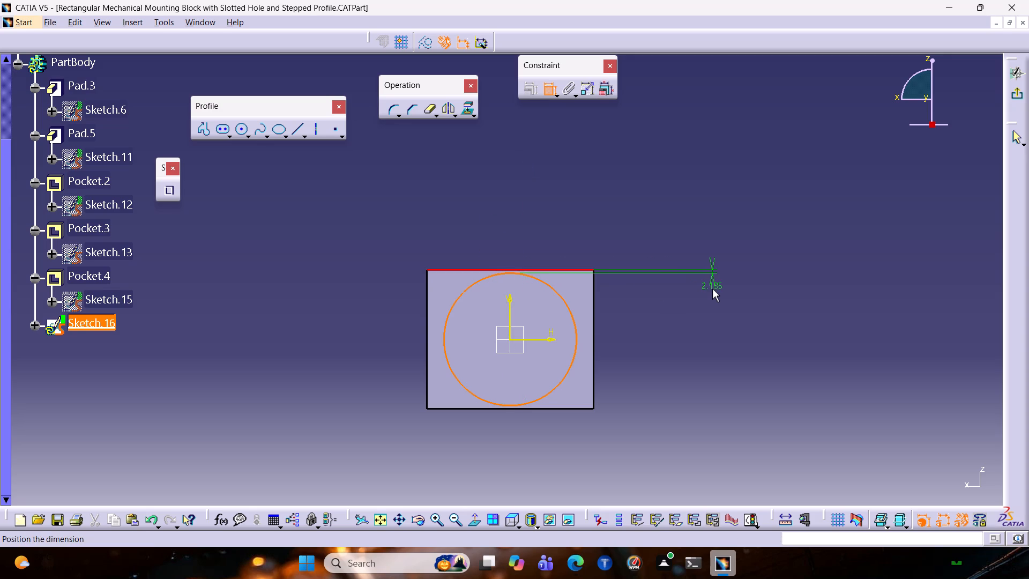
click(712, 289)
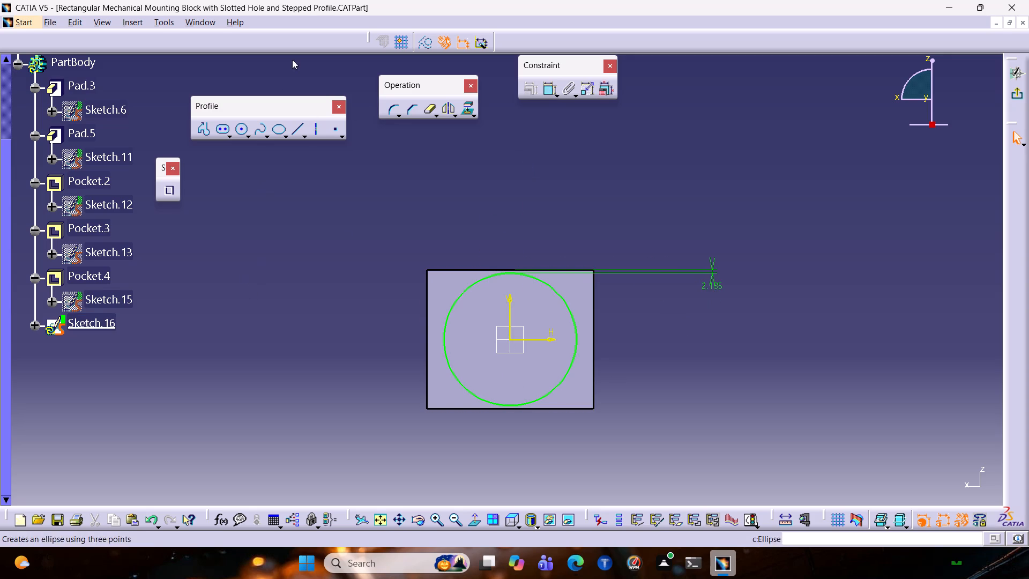
Sketch a smaller concentric circle about 53 mm in diameter, centred on the origin inside the first circle.
click(244, 130)
click(240, 131)
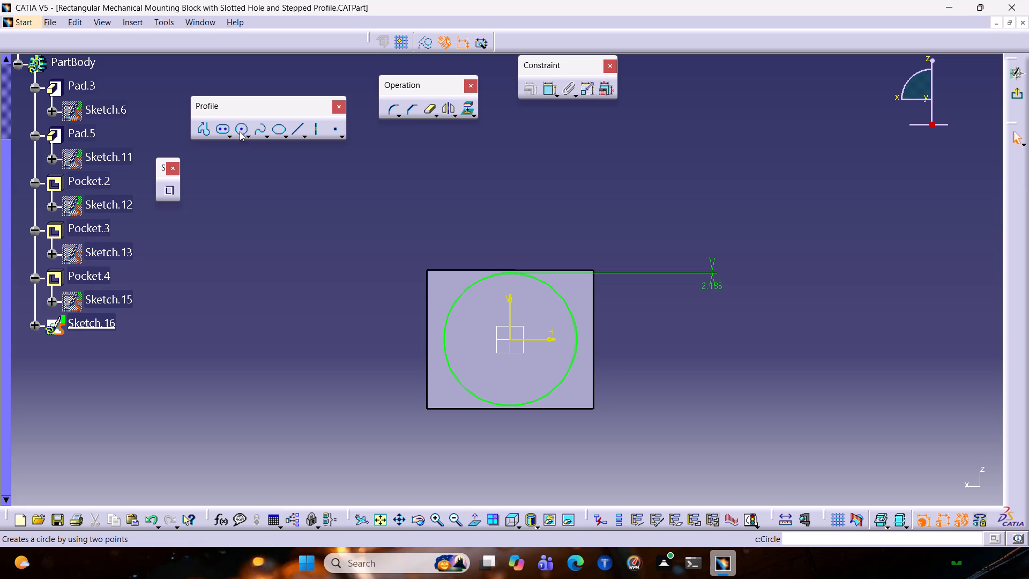
click(236, 127)
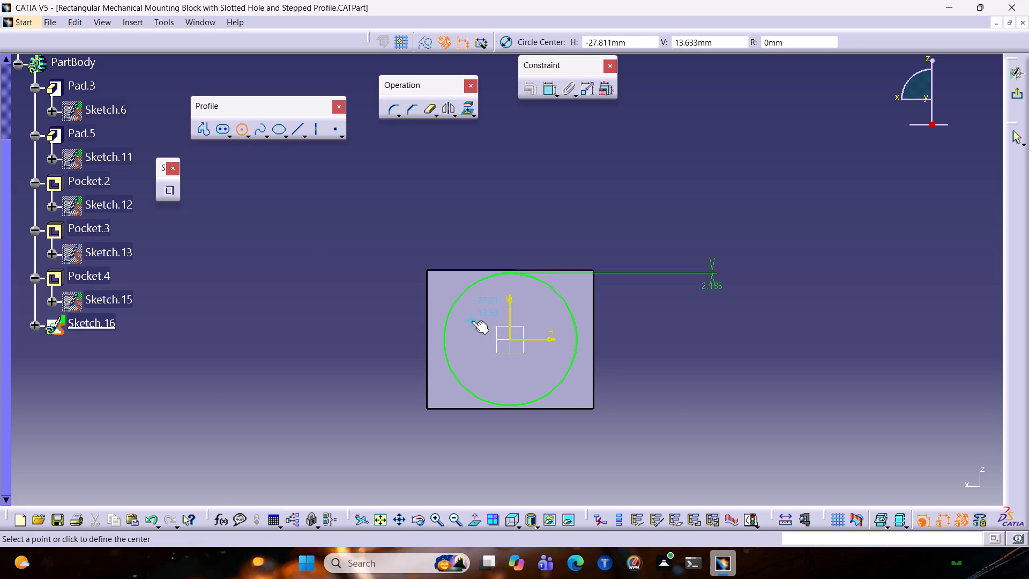
click(511, 342)
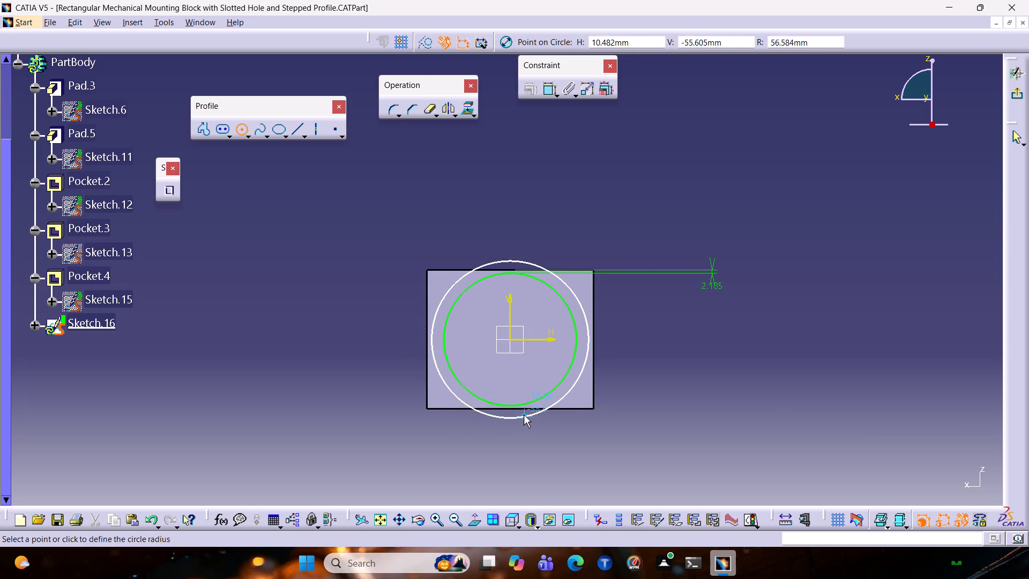
click(519, 374)
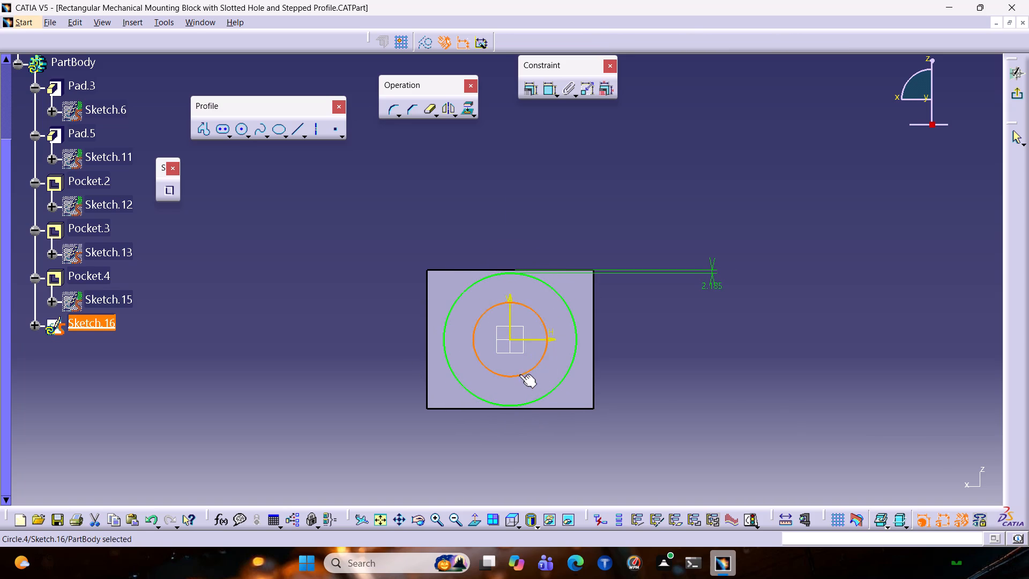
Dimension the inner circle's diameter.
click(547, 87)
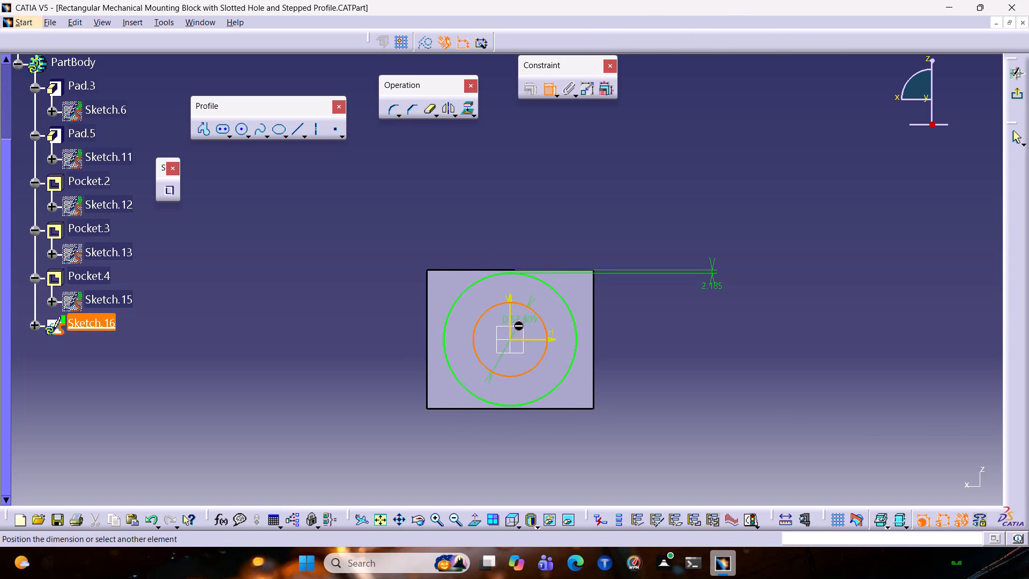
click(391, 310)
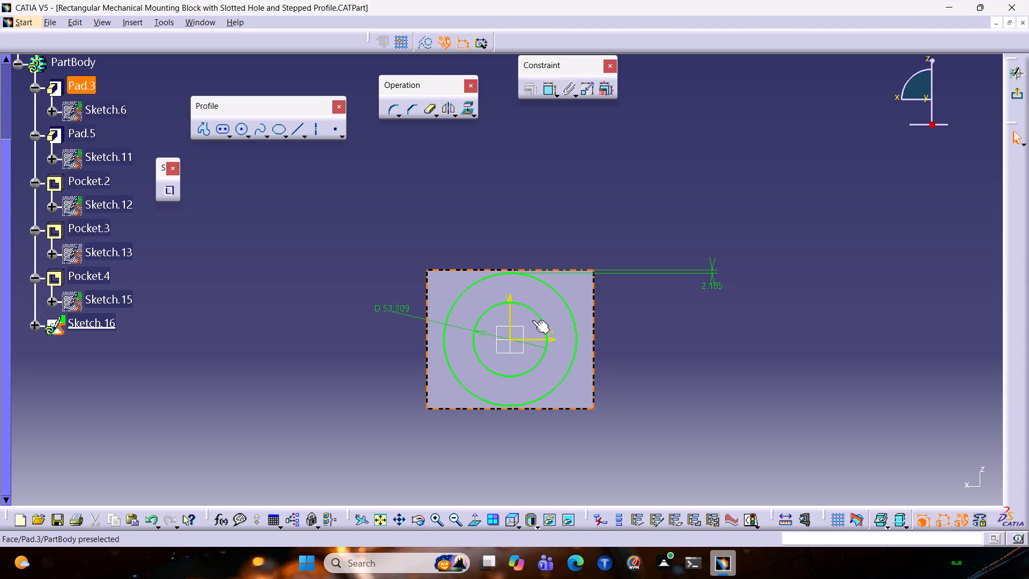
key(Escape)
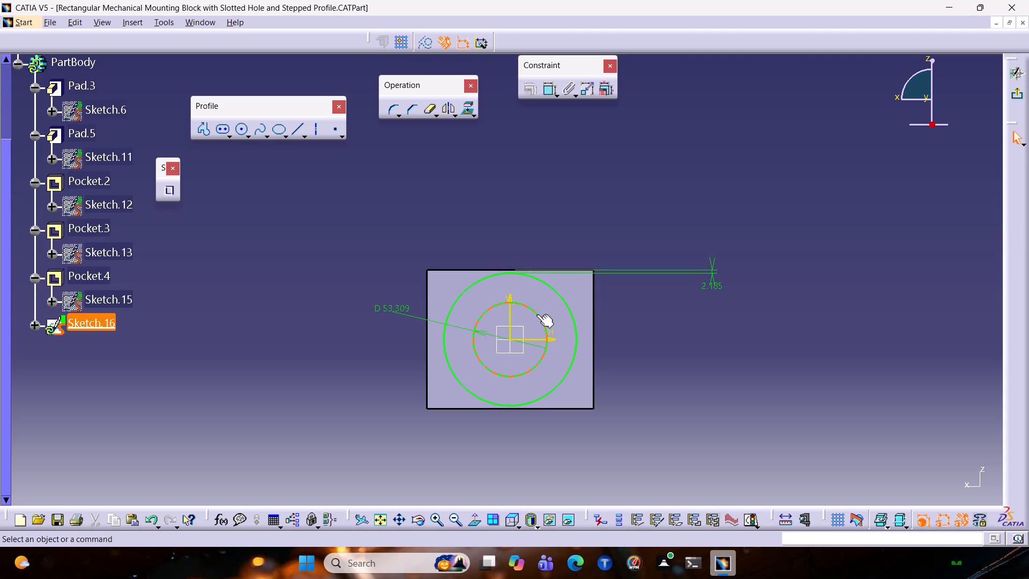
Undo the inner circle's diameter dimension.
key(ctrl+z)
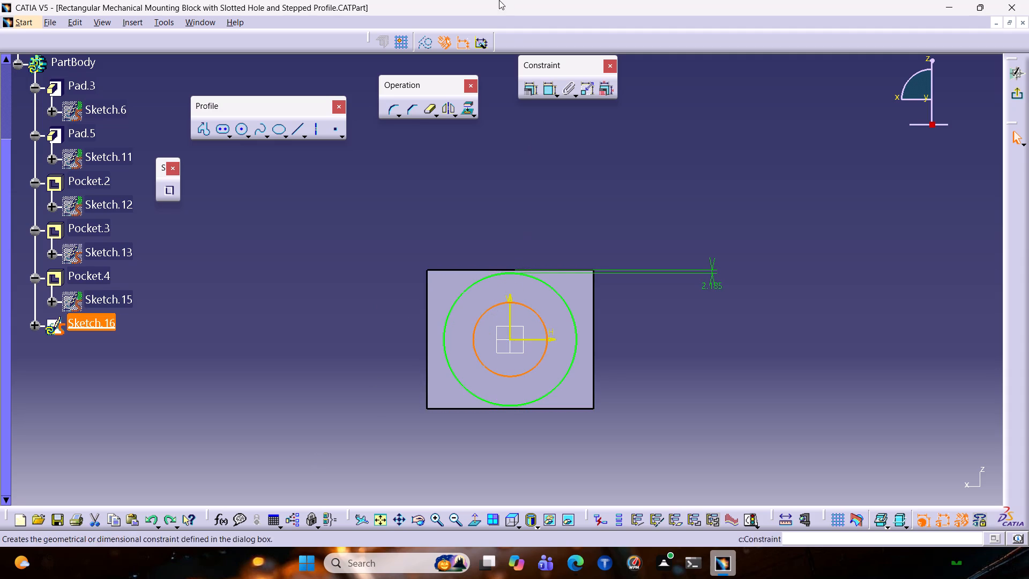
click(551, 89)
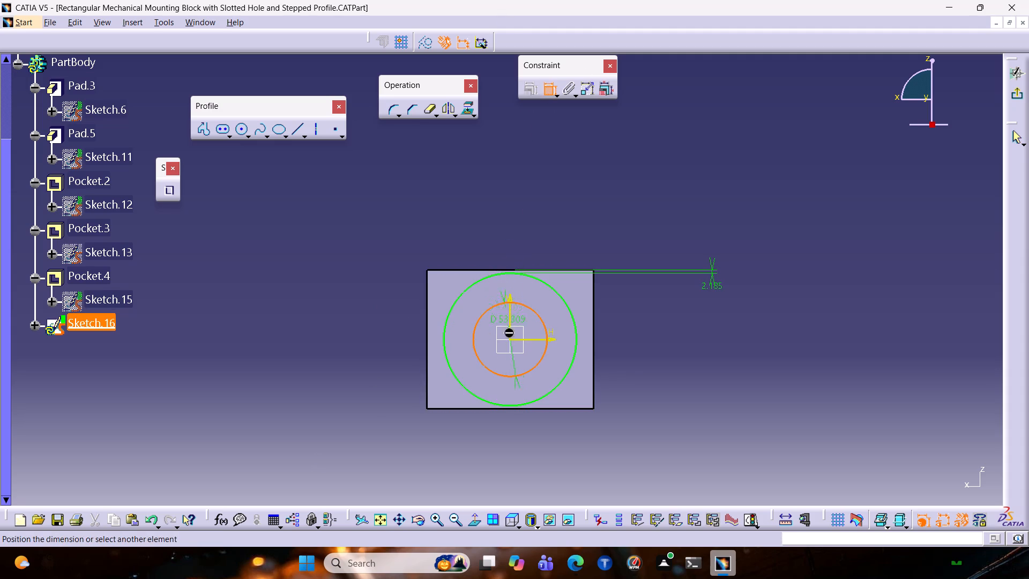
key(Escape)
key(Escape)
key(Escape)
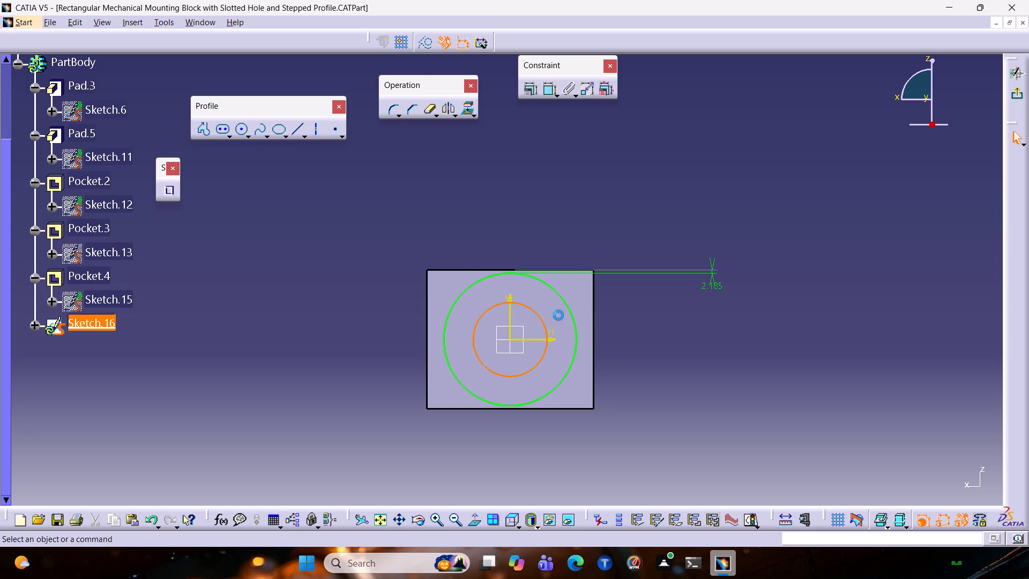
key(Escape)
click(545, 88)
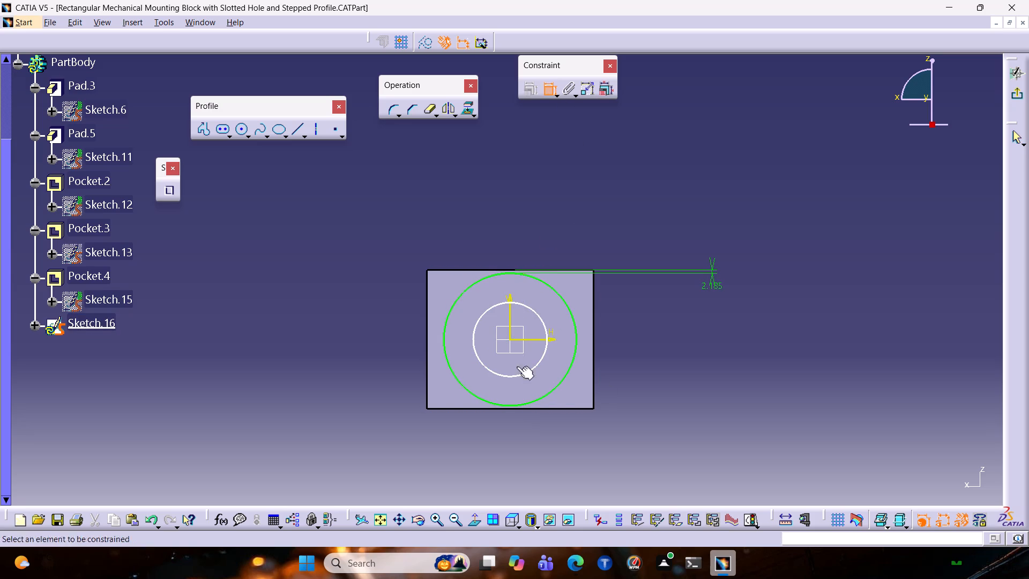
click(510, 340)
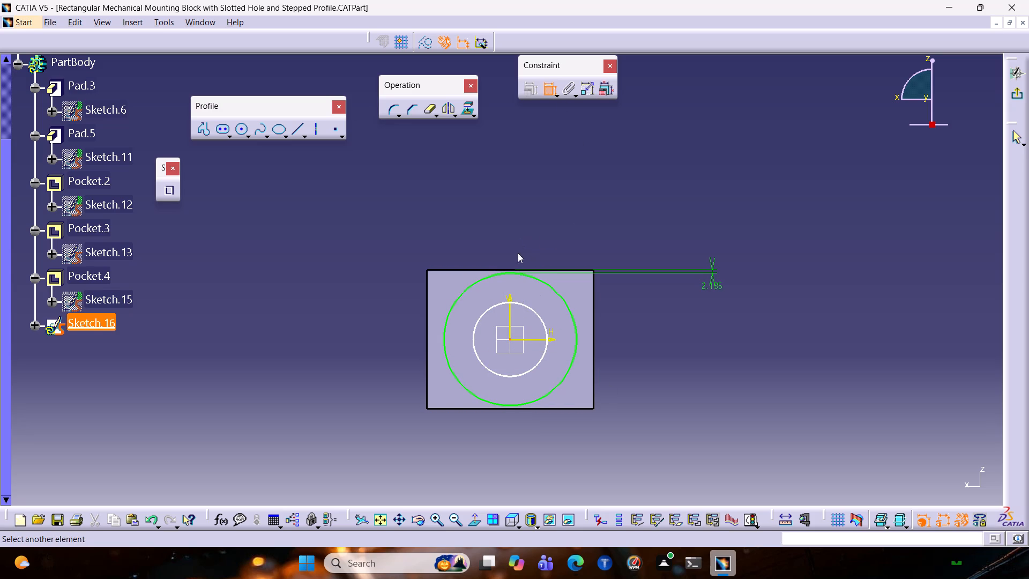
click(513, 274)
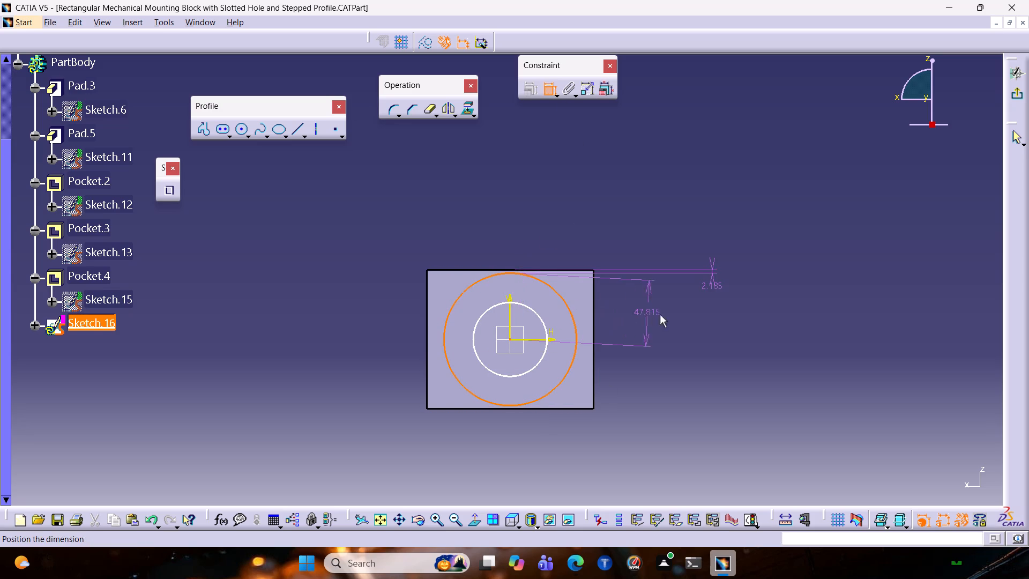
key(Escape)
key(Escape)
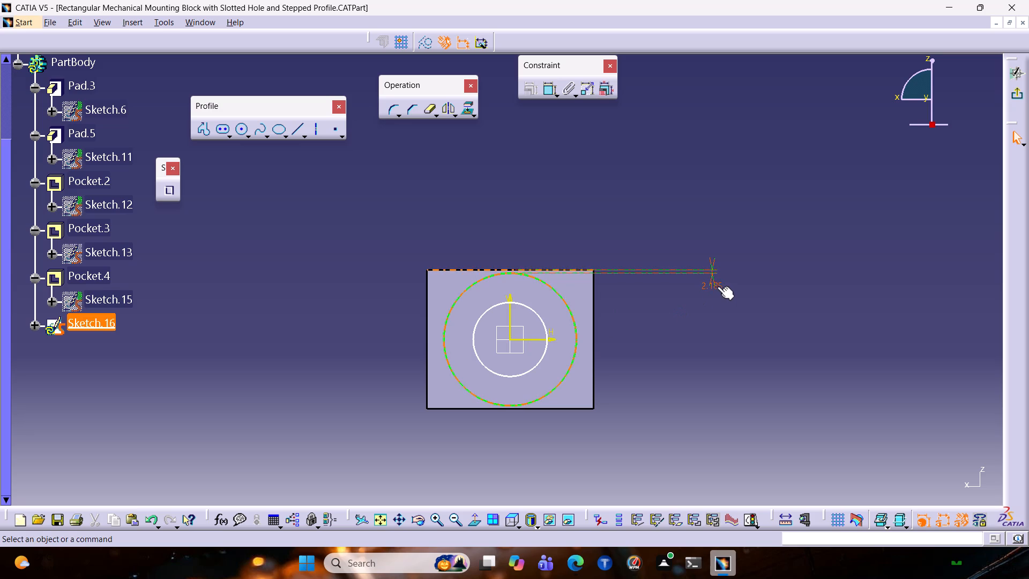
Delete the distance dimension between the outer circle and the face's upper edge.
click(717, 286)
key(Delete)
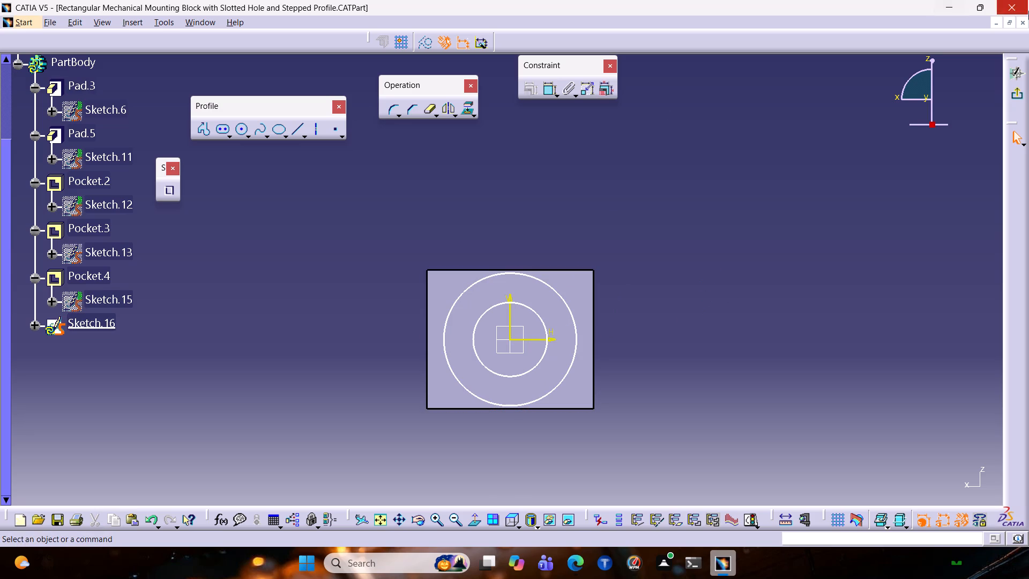
Exit the sketch and preview a ring-shaped Pocket of the two concentric circles with the Up to last limit.
click(1018, 94)
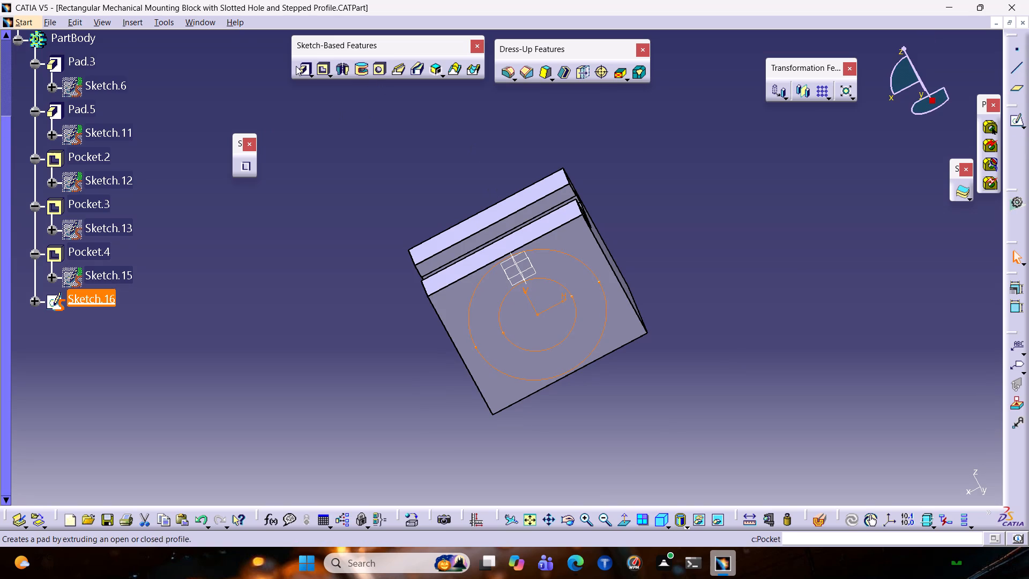
click(325, 73)
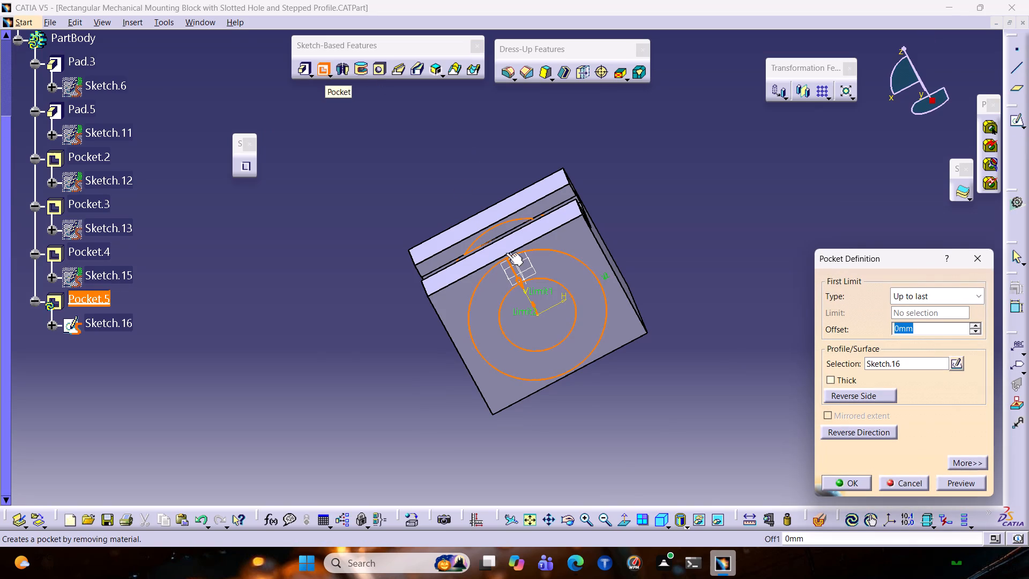
click(955, 485)
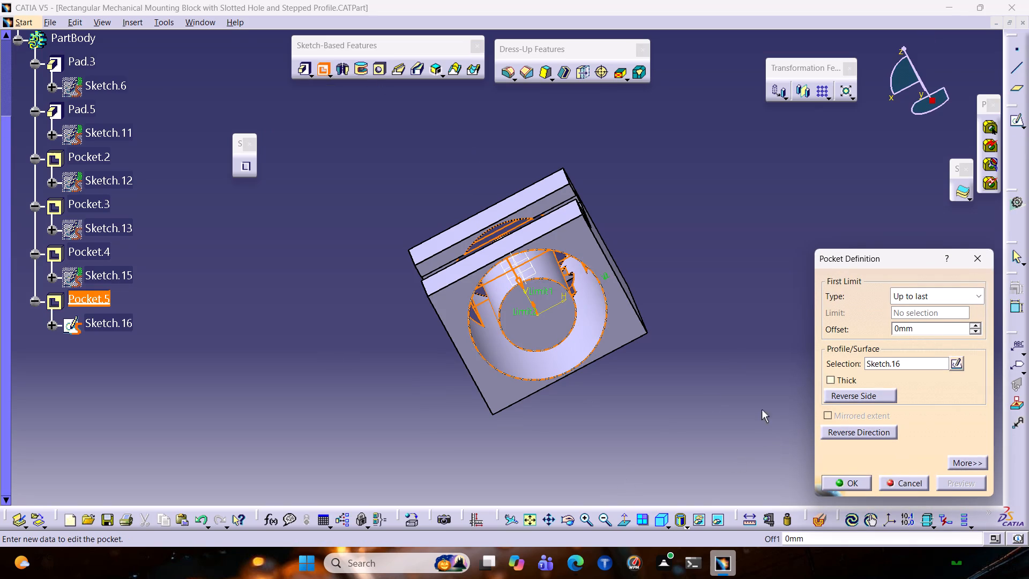
Examine from several sides where the previewed ring-shaped pocket cuts through the main block, T-slot and side block.
scroll(596, 410, down, 1)
middle_click(596, 410)
middle_drag(629, 382, 537, 427)
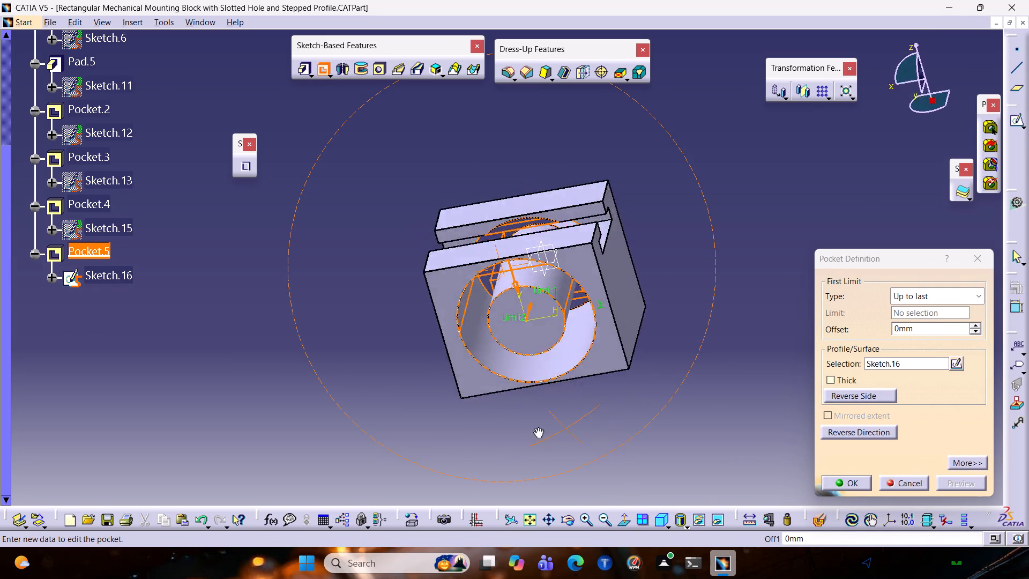
middle_drag(537, 427, 327, 195)
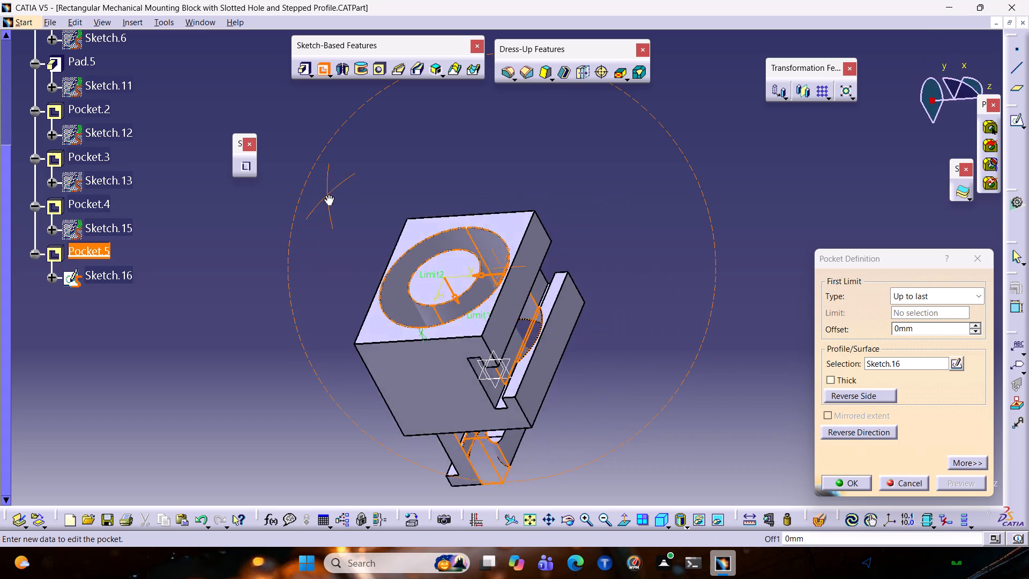
middle_drag(327, 195, 199, 355)
middle_drag(323, 274, 330, 72)
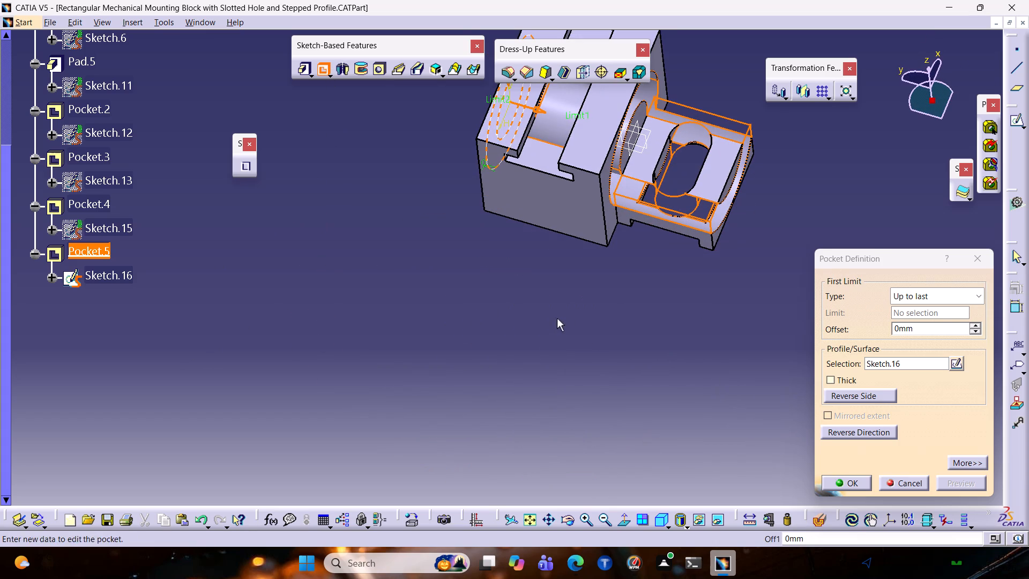
middle_drag(636, 314, 506, 298)
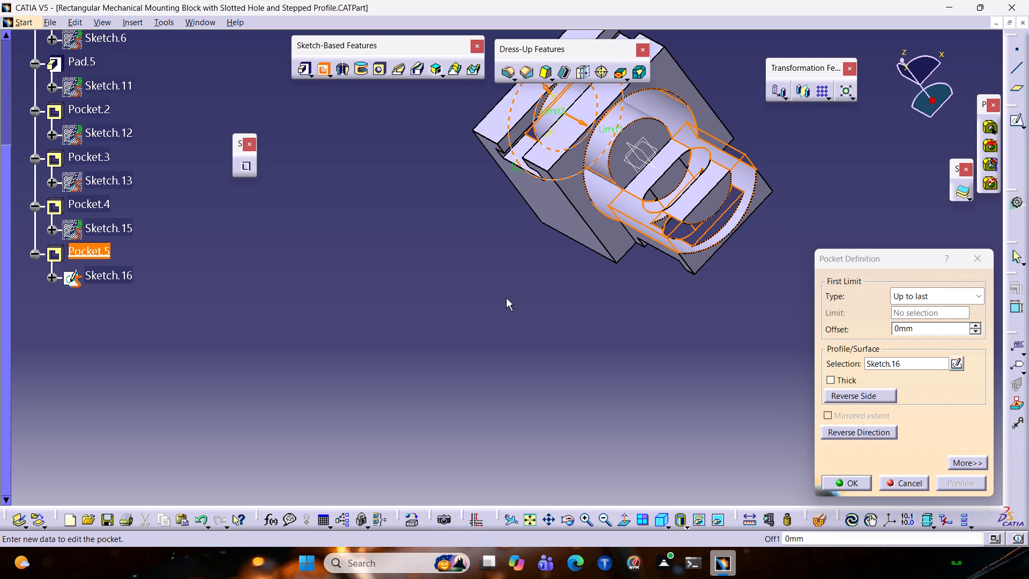
middle_drag(645, 265, 581, 430)
scroll(583, 427, up, 1)
middle_drag(454, 437, 657, 246)
right_drag(490, 395, 657, 246)
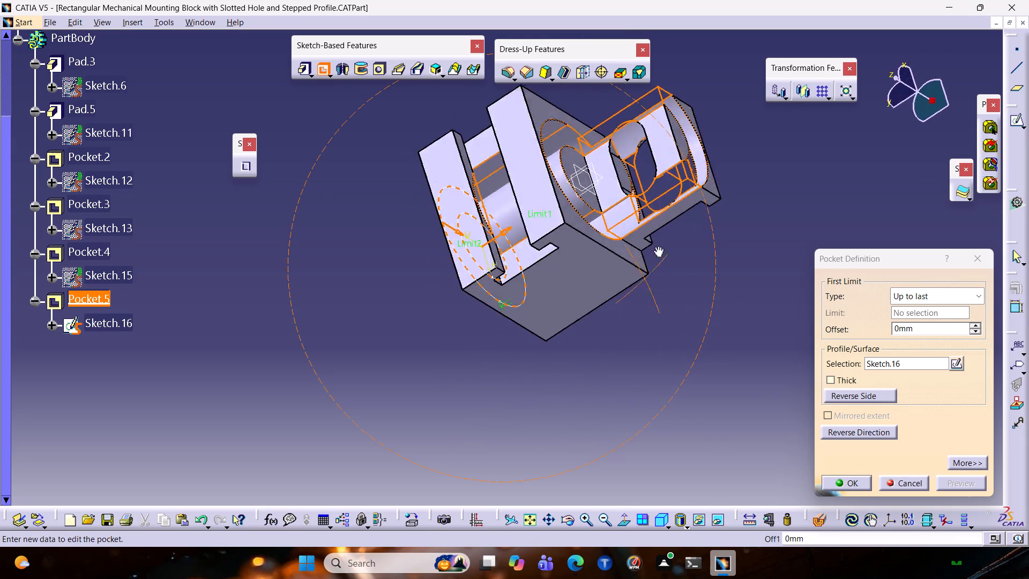
middle_drag(657, 246, 665, 302)
right_drag(657, 246, 665, 302)
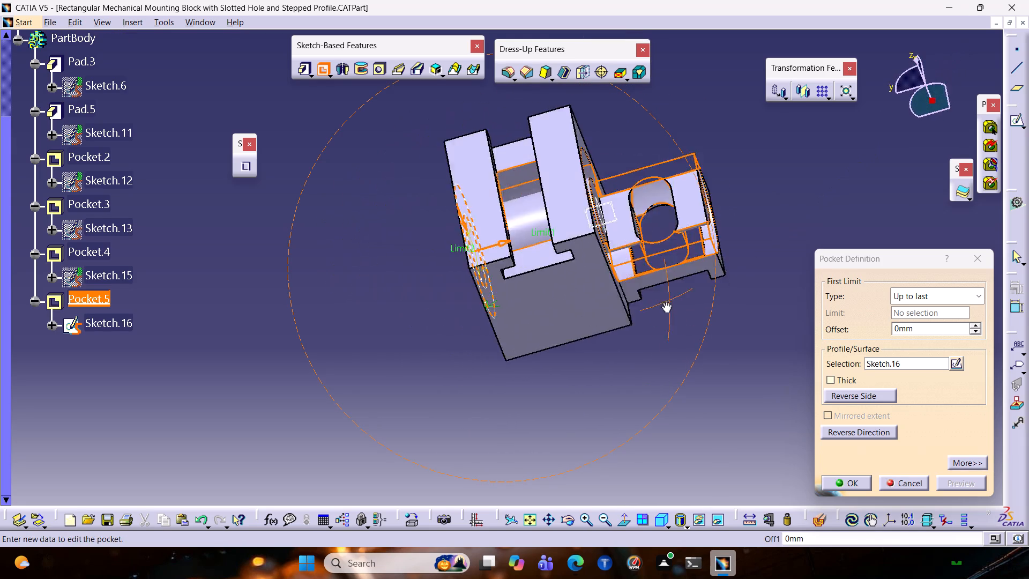
right_drag(665, 302, 666, 228)
middle_drag(665, 302, 796, 146)
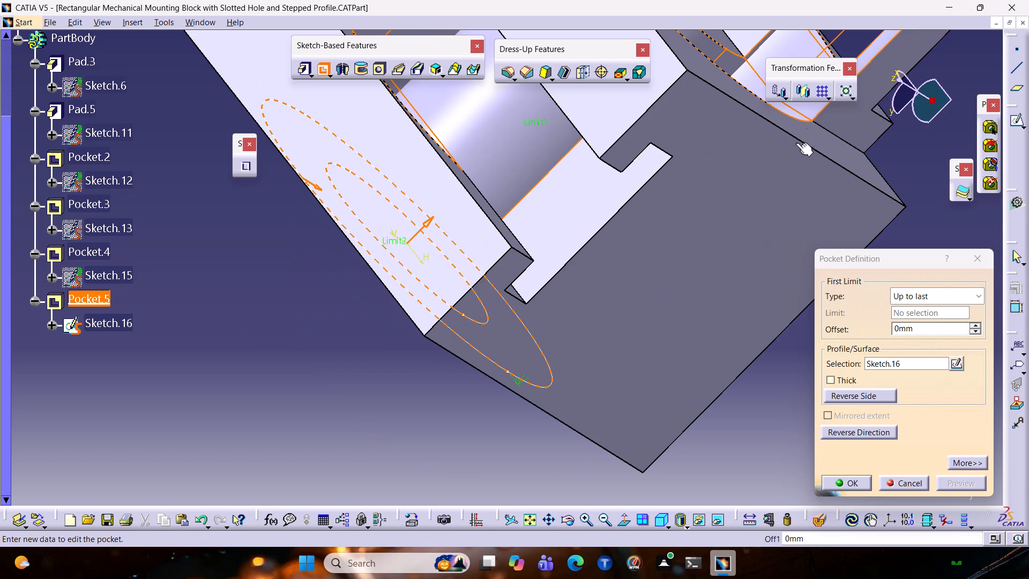
middle_drag(897, 158, 430, 328)
right_drag(897, 158, 430, 328)
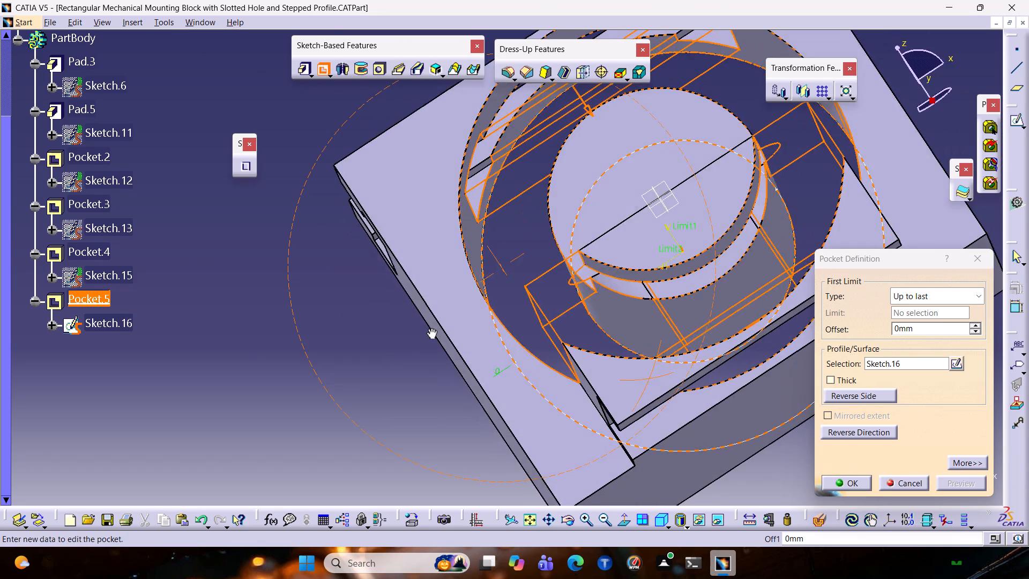
right_drag(430, 328, 263, 338)
middle_drag(430, 328, 288, 283)
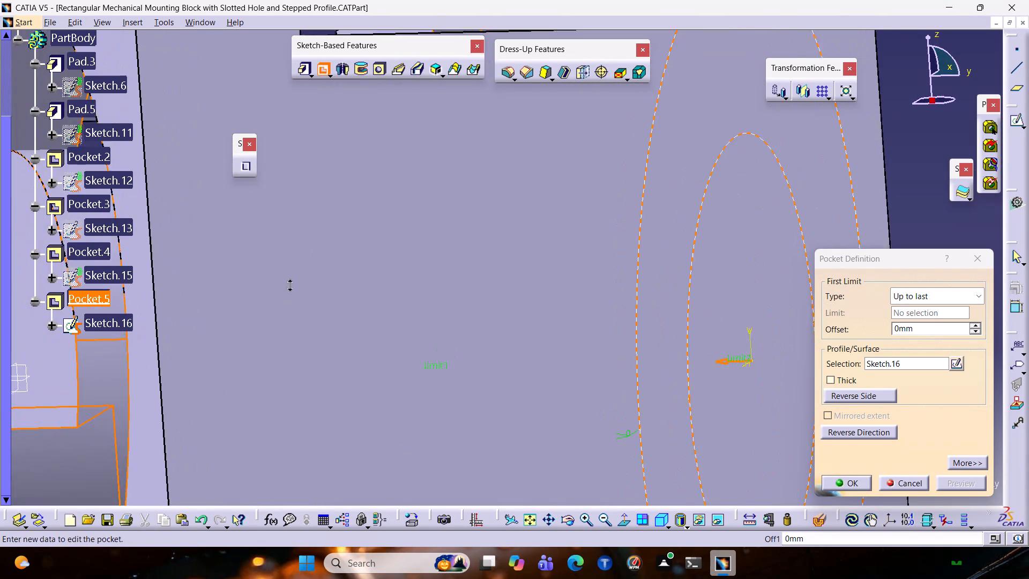
middle_drag(288, 283, 315, 328)
right_drag(288, 283, 282, 366)
middle_drag(548, 158, 531, 227)
right_drag(548, 157, 472, 299)
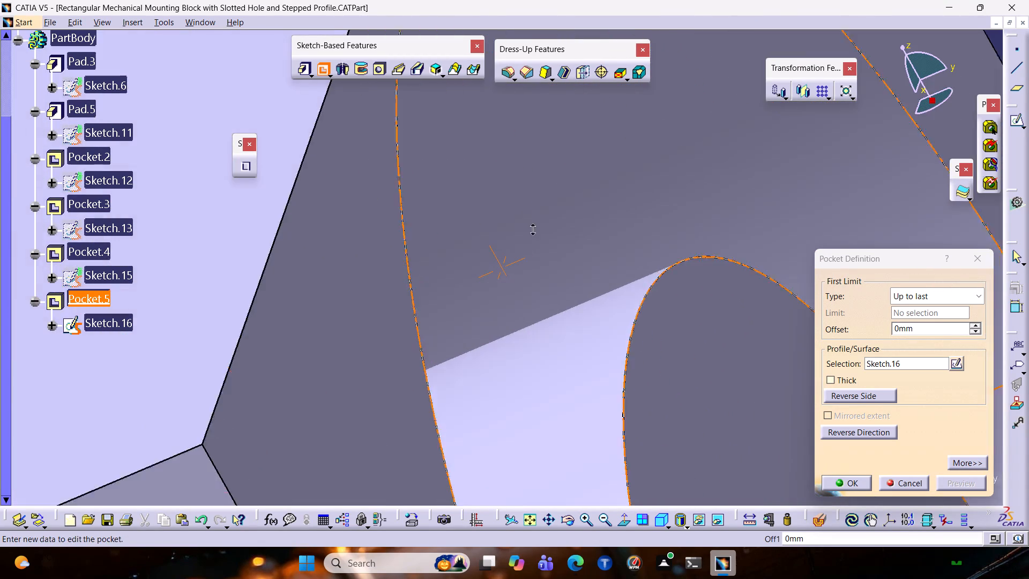
middle_drag(531, 227, 592, 188)
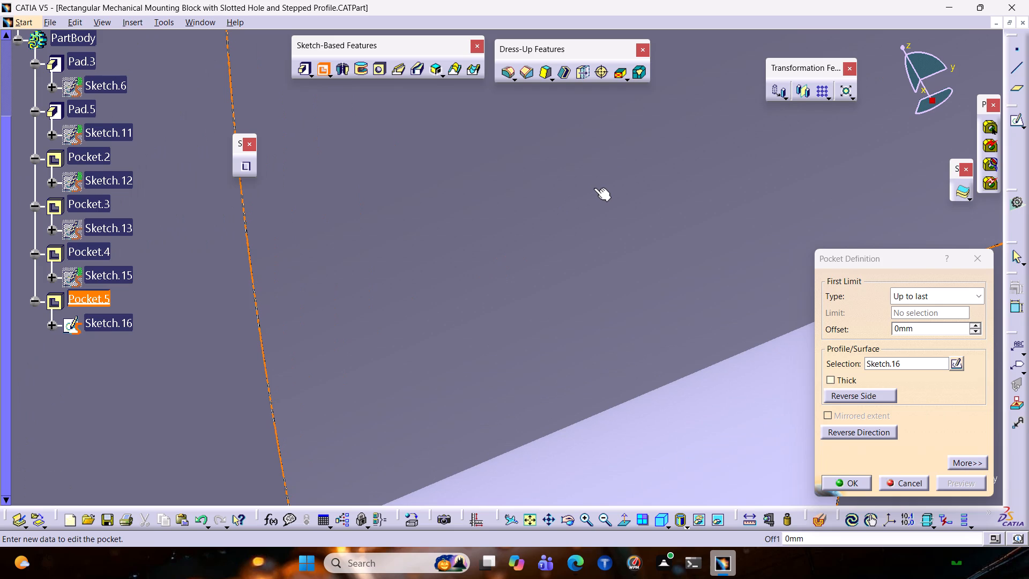
scroll(541, 188, down, 1)
ctrl+middle_drag(541, 183, 508, 255)
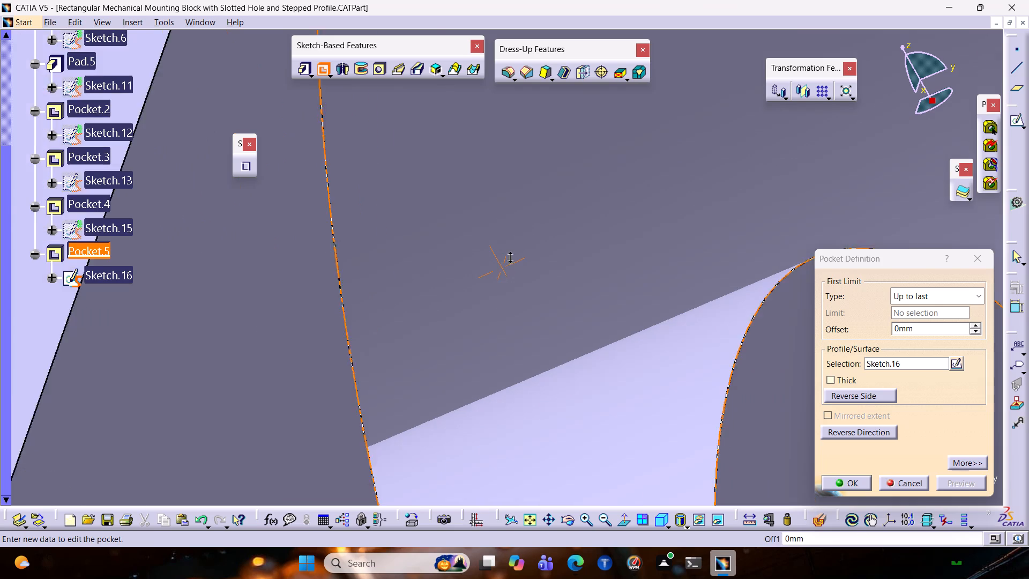
ctrl+middle_drag(508, 255, 439, 407)
ctrl+middle_drag(648, 232, 631, 268)
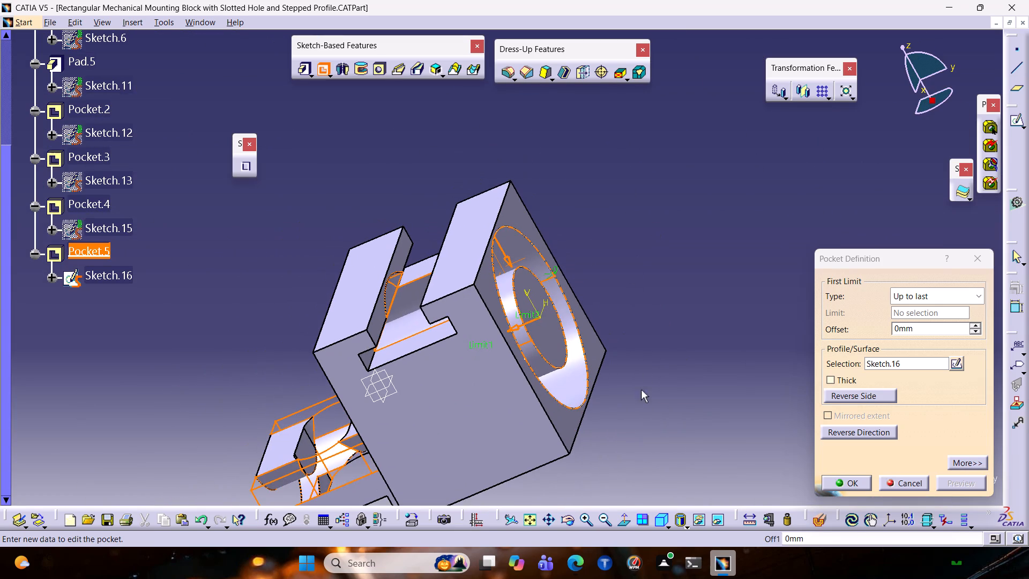
middle_drag(658, 325, 846, 134)
middle_drag(383, 266, 436, 117)
ctrl+middle_drag(809, 165, 781, 234)
middle_drag(631, 342, 632, 342)
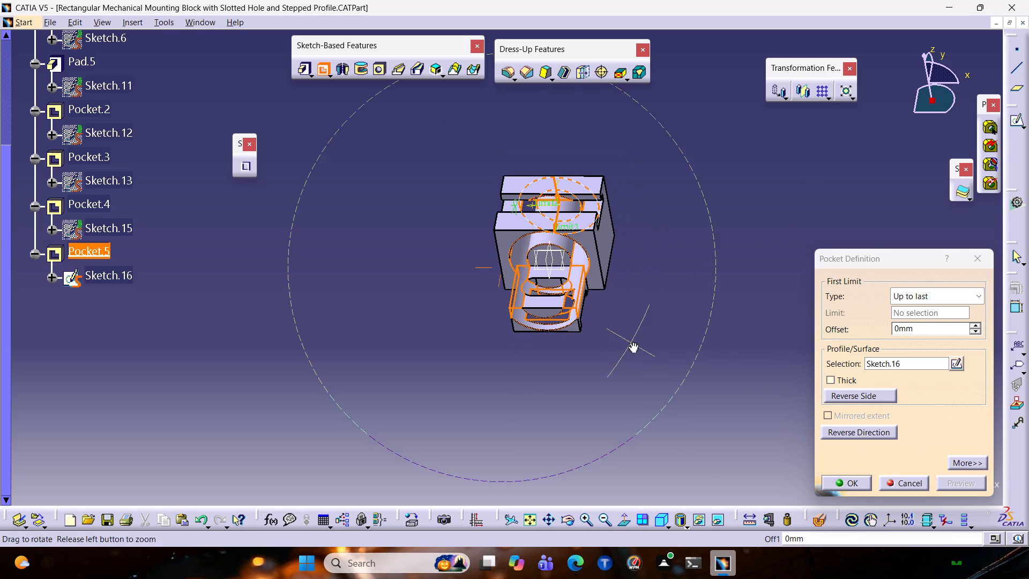
middle_drag(632, 342, 777, 233)
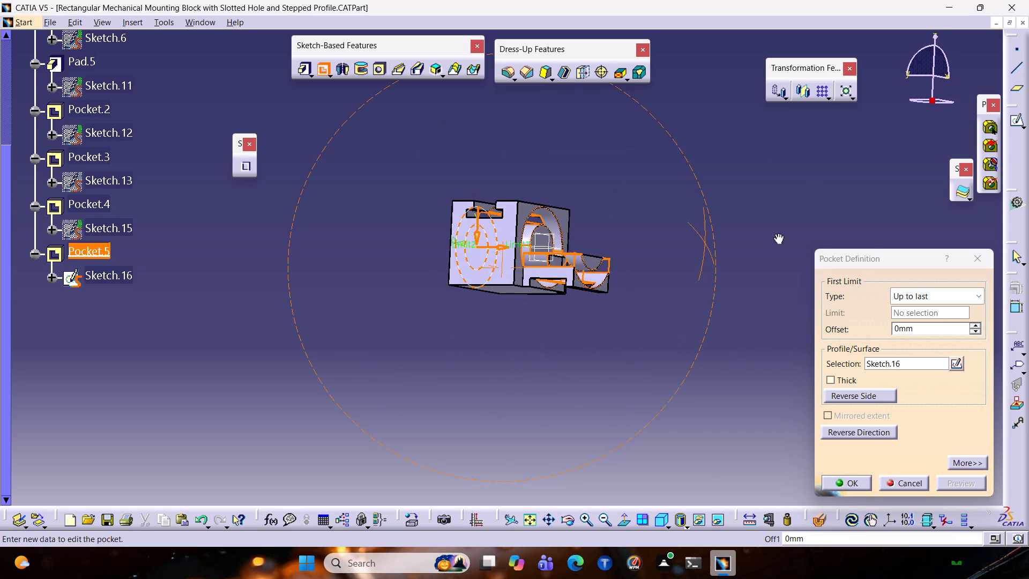
middle_drag(777, 233, 777, 233)
Cancel the ring-shaped pocket and reopen its two-circle sketch for editing.
click(974, 261)
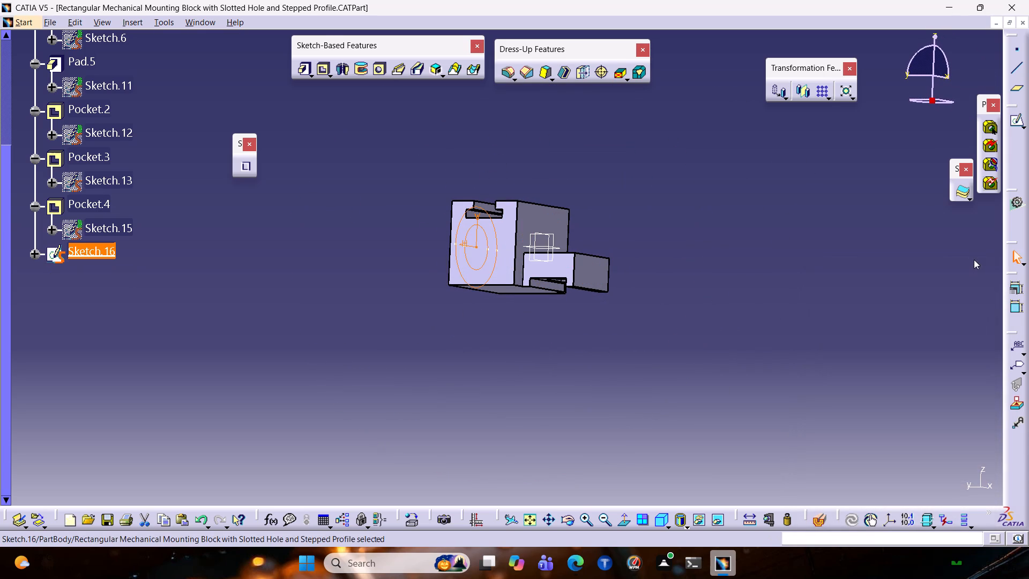
click(583, 375)
double_click(495, 260)
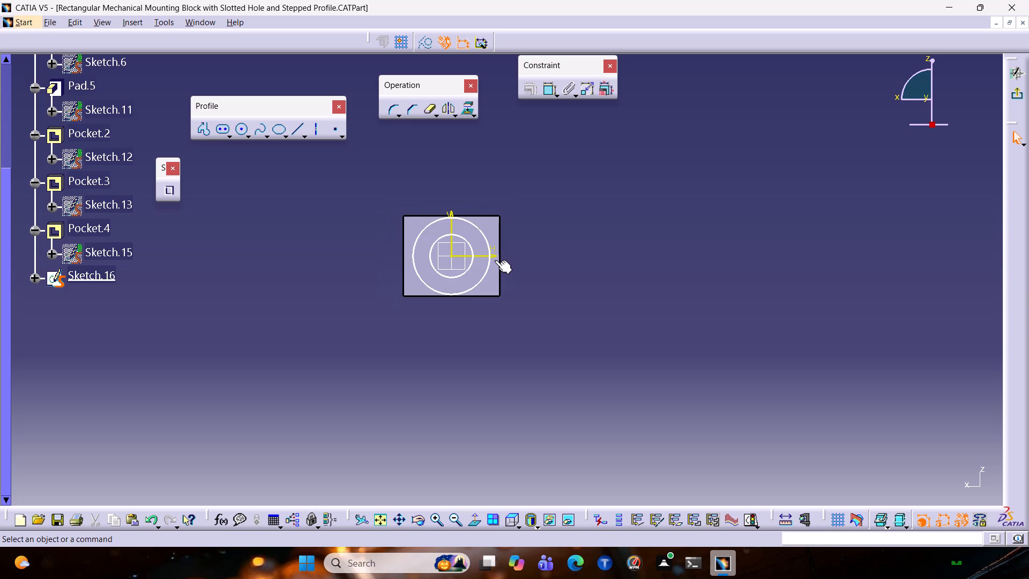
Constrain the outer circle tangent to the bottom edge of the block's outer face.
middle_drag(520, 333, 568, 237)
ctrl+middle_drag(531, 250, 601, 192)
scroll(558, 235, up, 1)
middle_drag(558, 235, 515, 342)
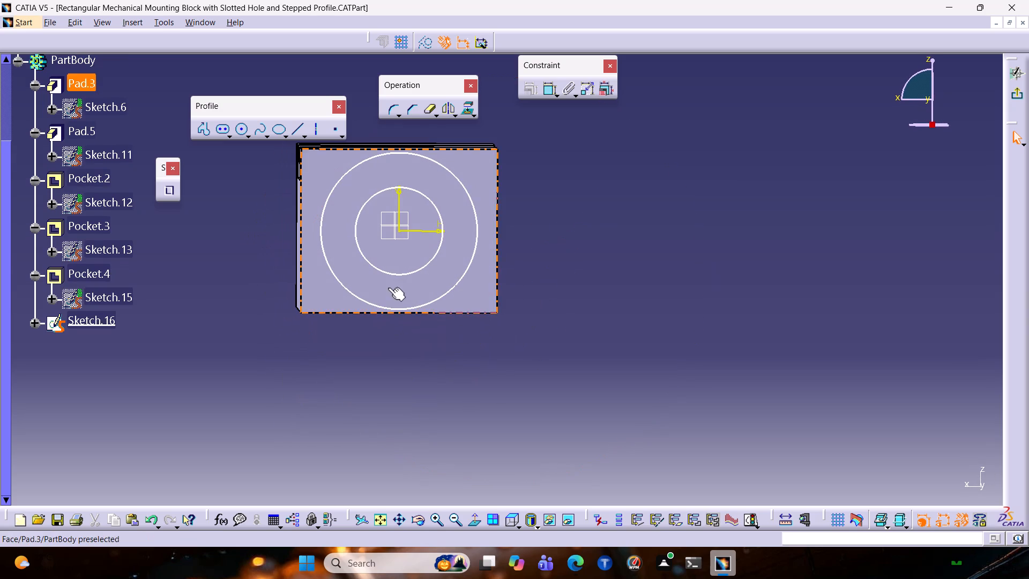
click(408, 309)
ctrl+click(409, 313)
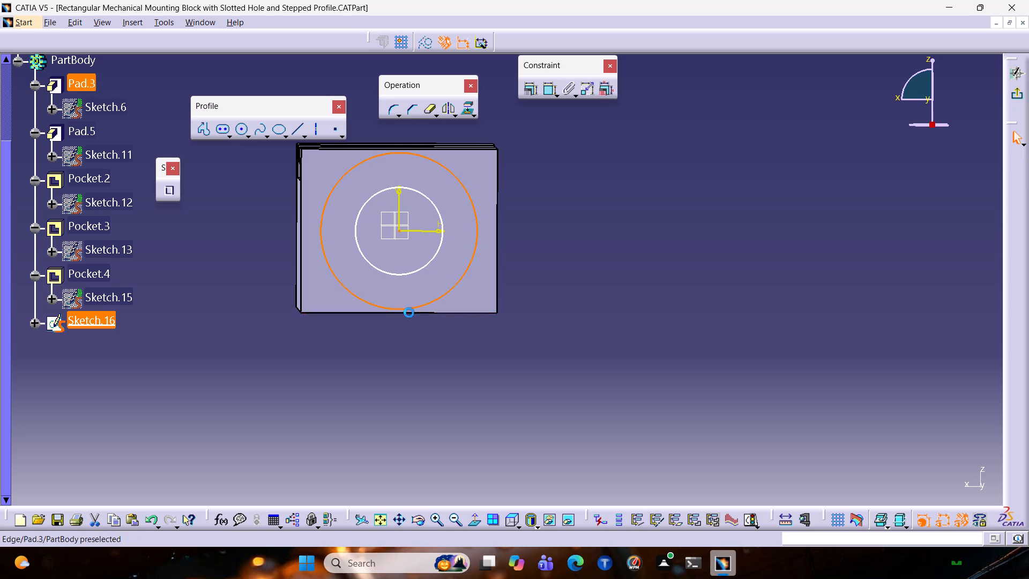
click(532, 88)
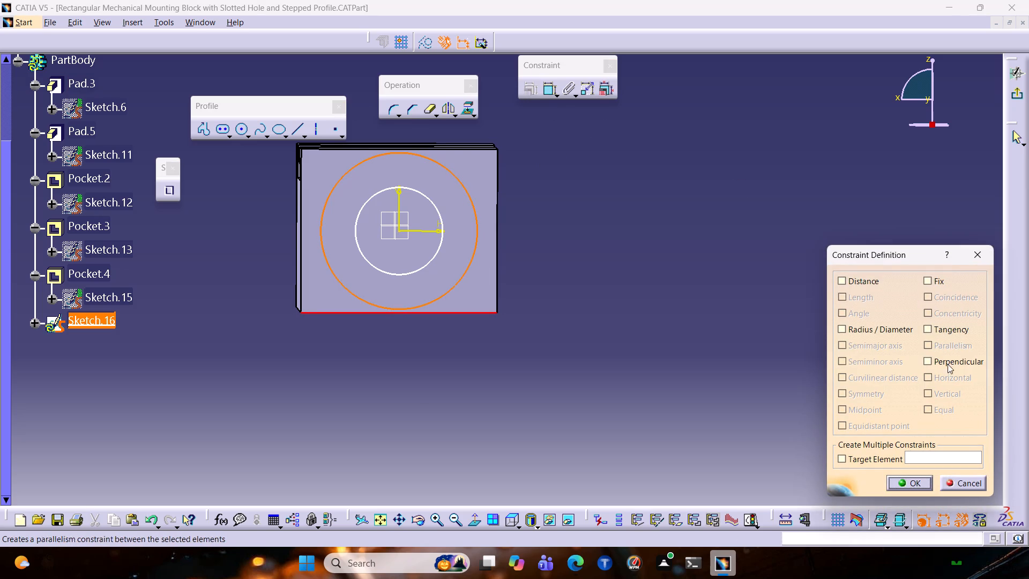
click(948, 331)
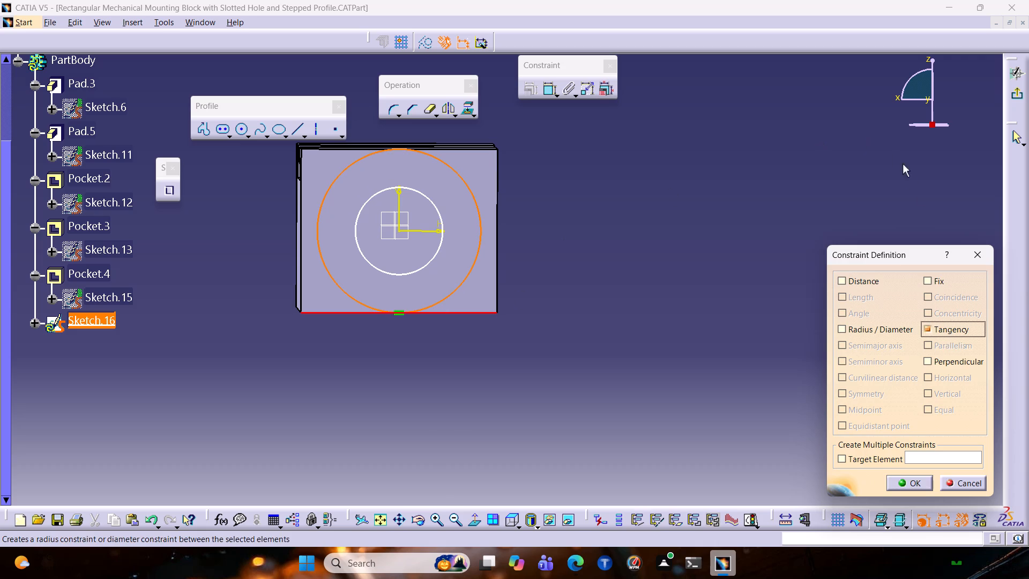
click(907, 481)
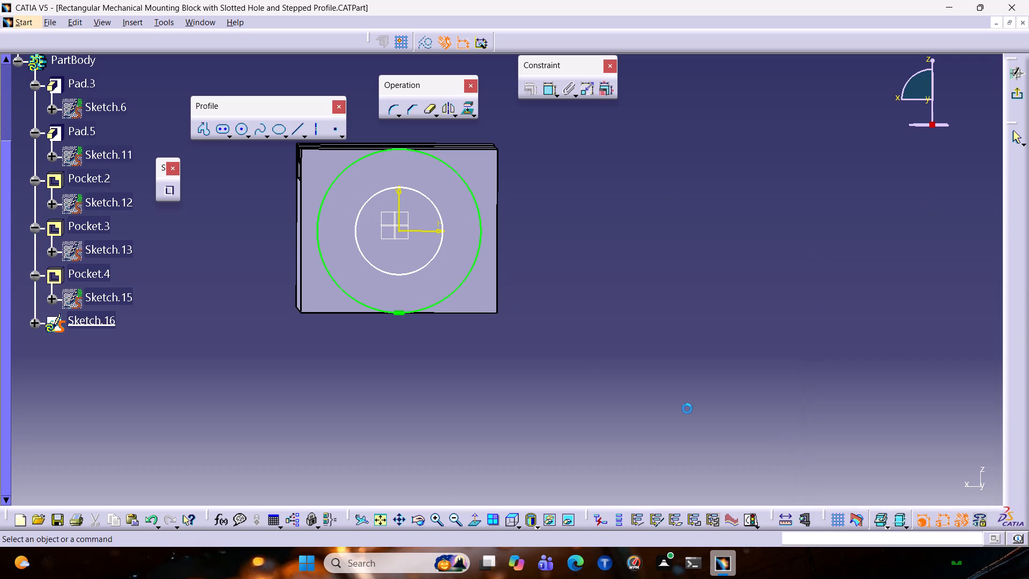
Delete the outer circle together with its tangency to the face's bottom edge.
ctrl+middle_drag(567, 273, 554, 299)
ctrl+middle_drag(554, 300, 554, 299)
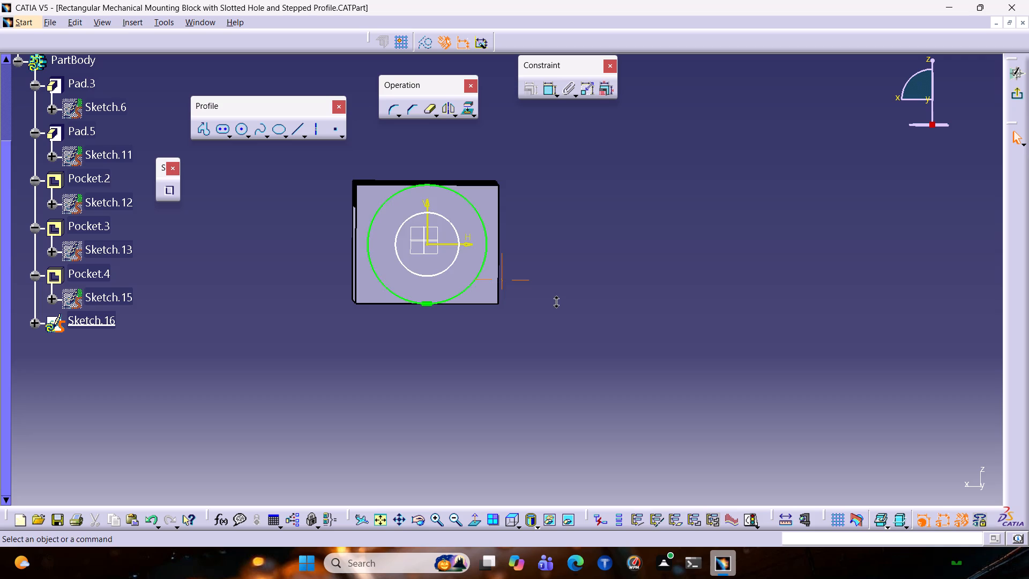
ctrl+middle_drag(554, 299, 588, 268)
ctrl+middle_drag(576, 307, 489, 278)
middle_drag(538, 315, 442, 317)
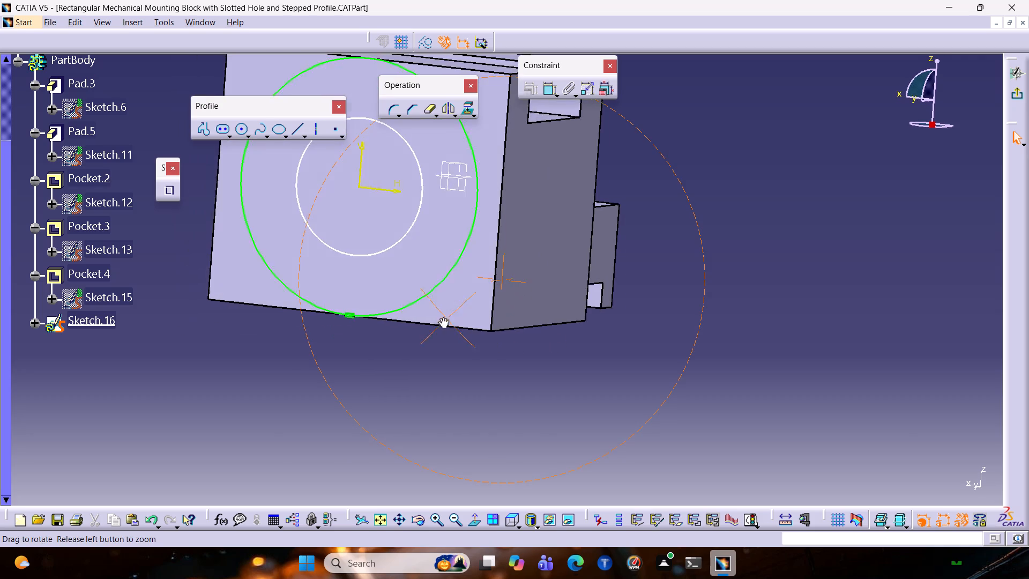
middle_drag(442, 317, 471, 315)
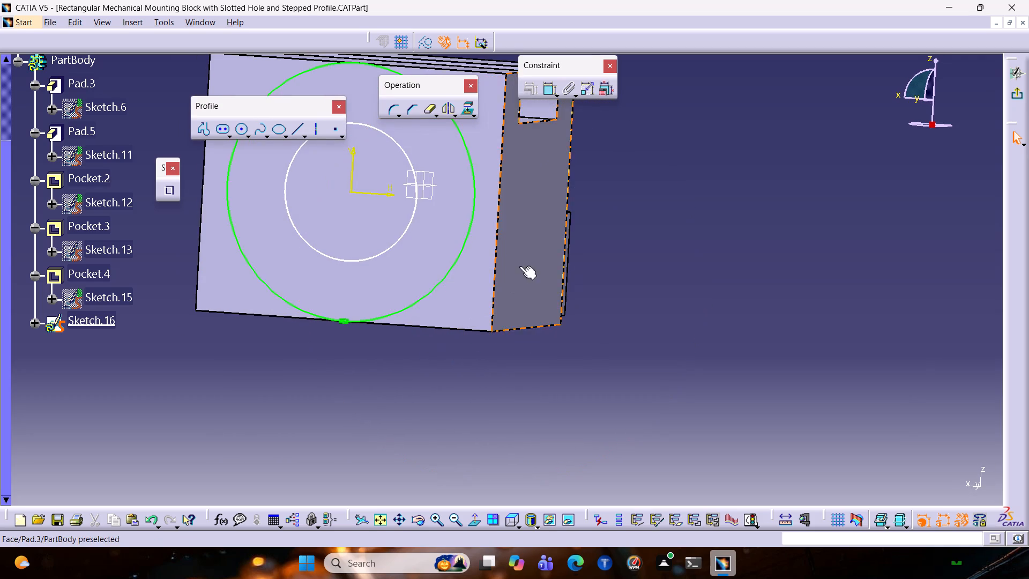
ctrl+middle_drag(666, 169, 657, 222)
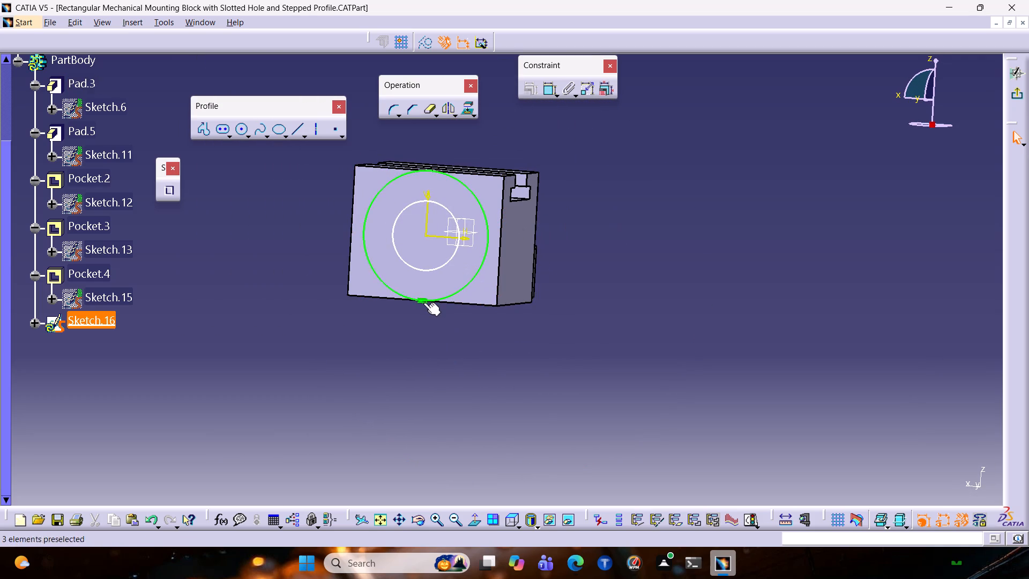
click(423, 301)
key(Delete)
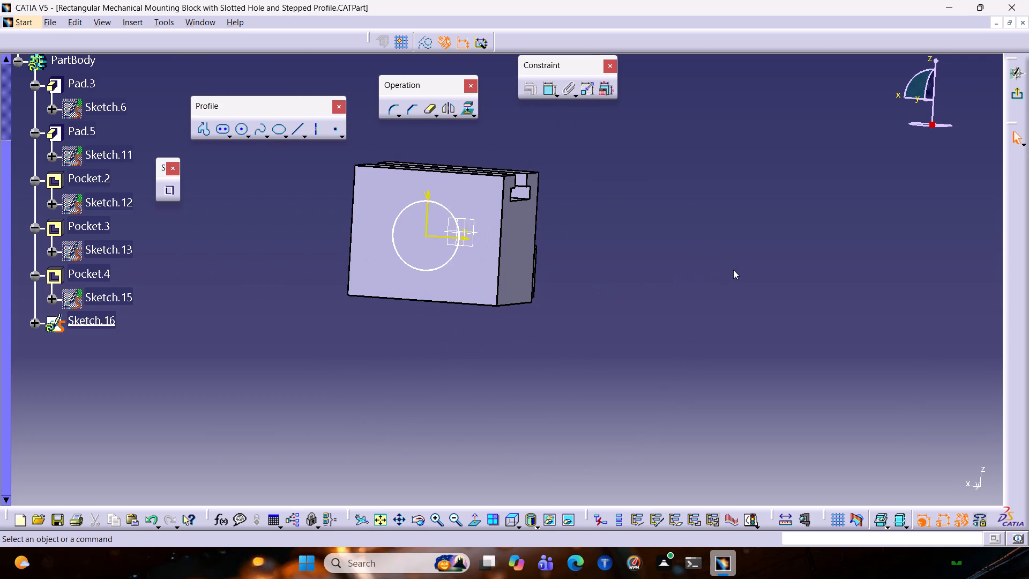
Redraw the outer circle centred on the sketch origin, ending just short of the face's bottom edge.
click(238, 131)
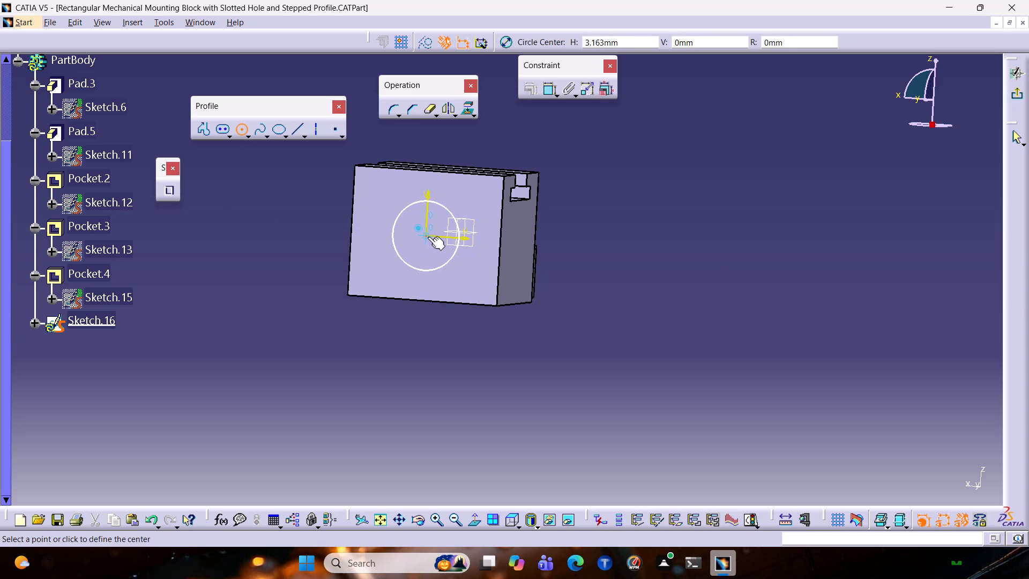
click(427, 236)
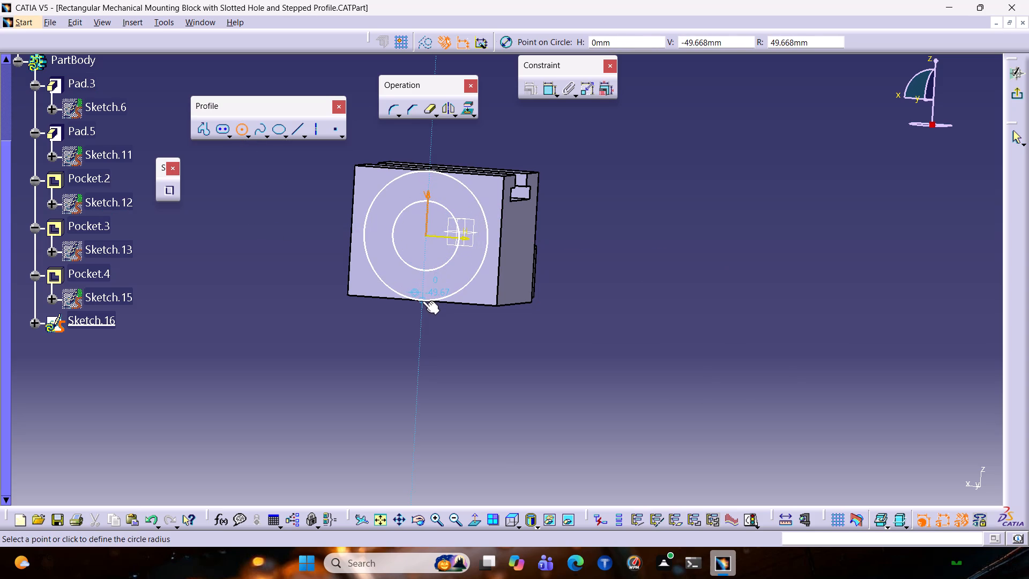
click(424, 296)
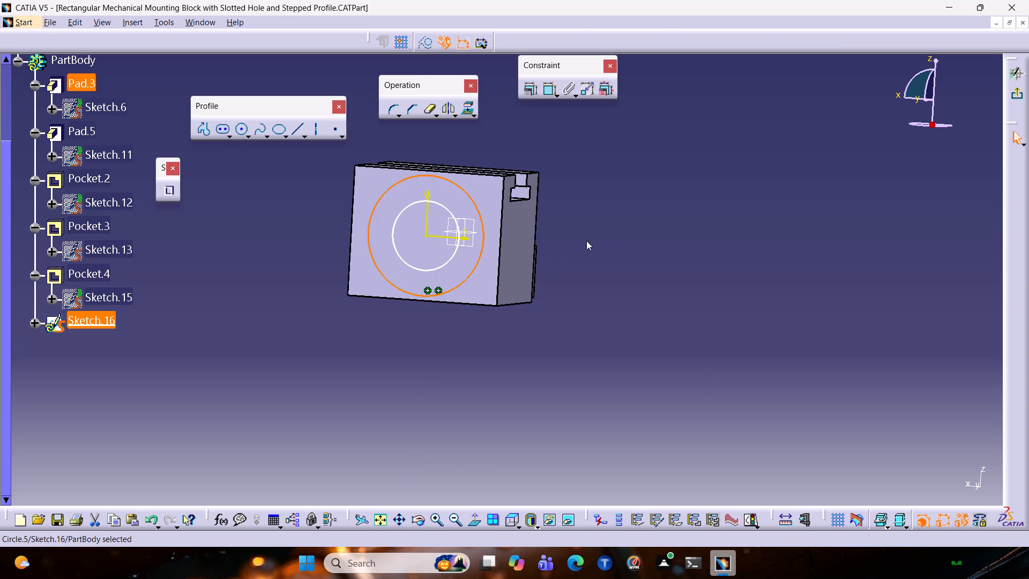
click(710, 236)
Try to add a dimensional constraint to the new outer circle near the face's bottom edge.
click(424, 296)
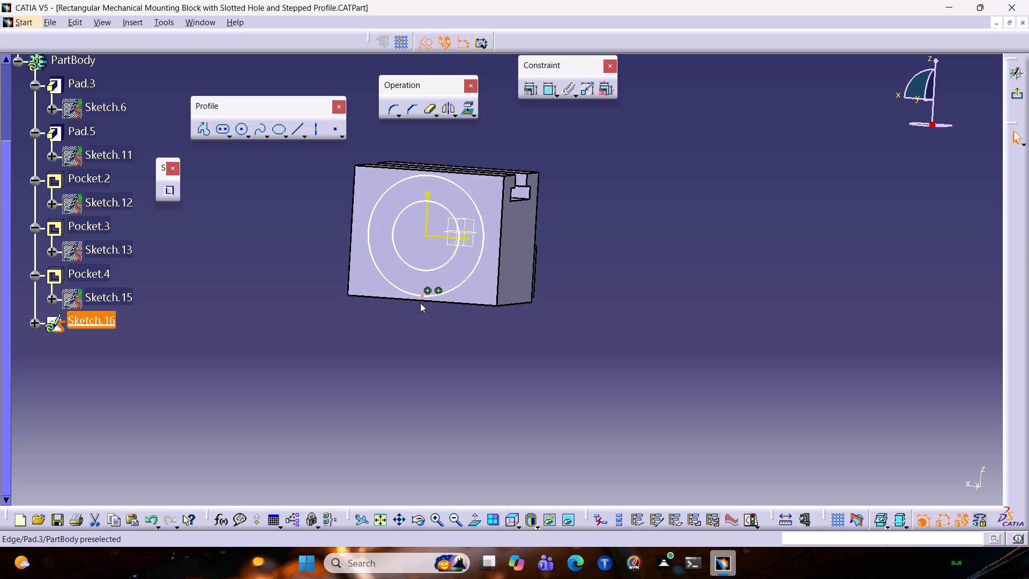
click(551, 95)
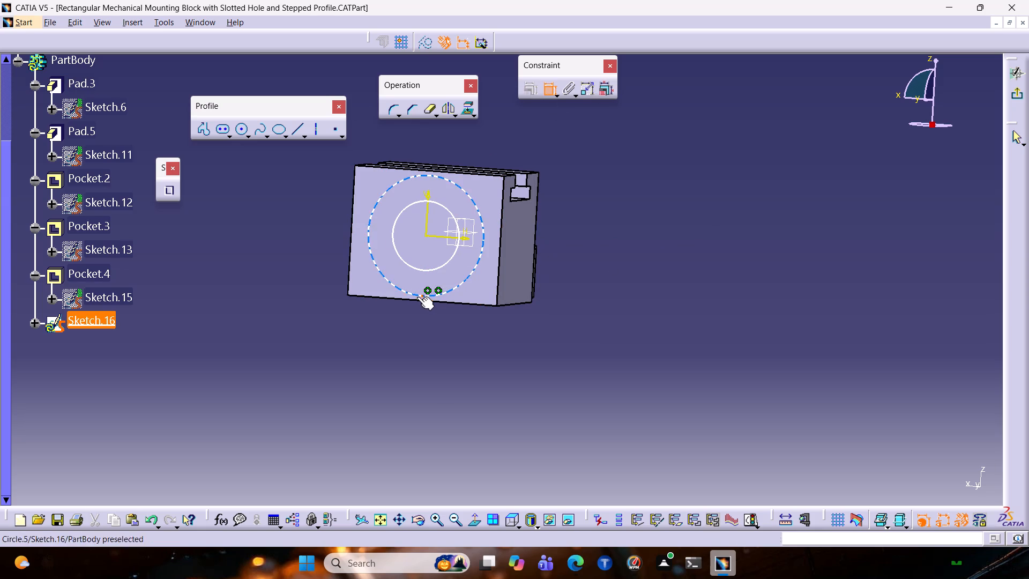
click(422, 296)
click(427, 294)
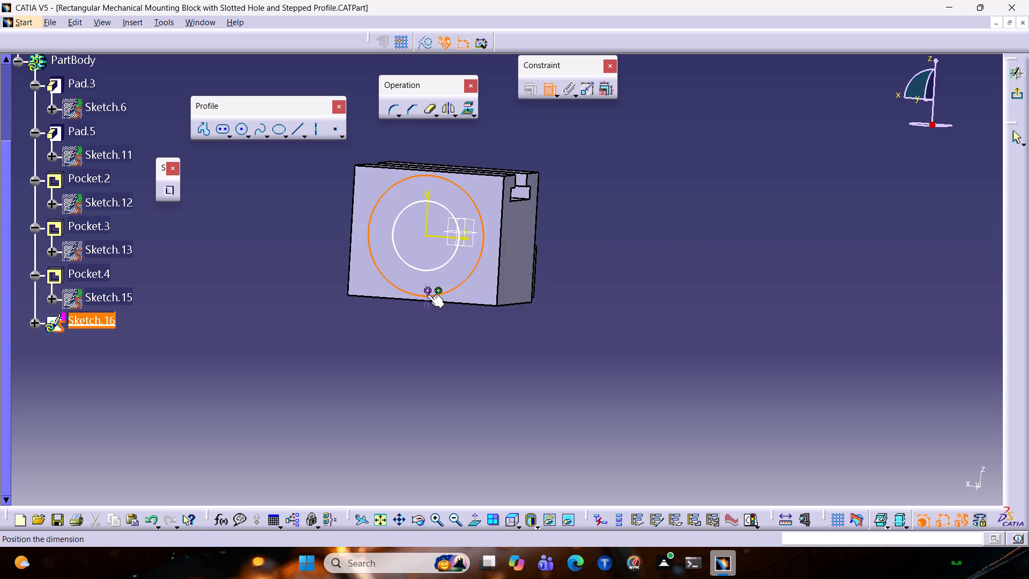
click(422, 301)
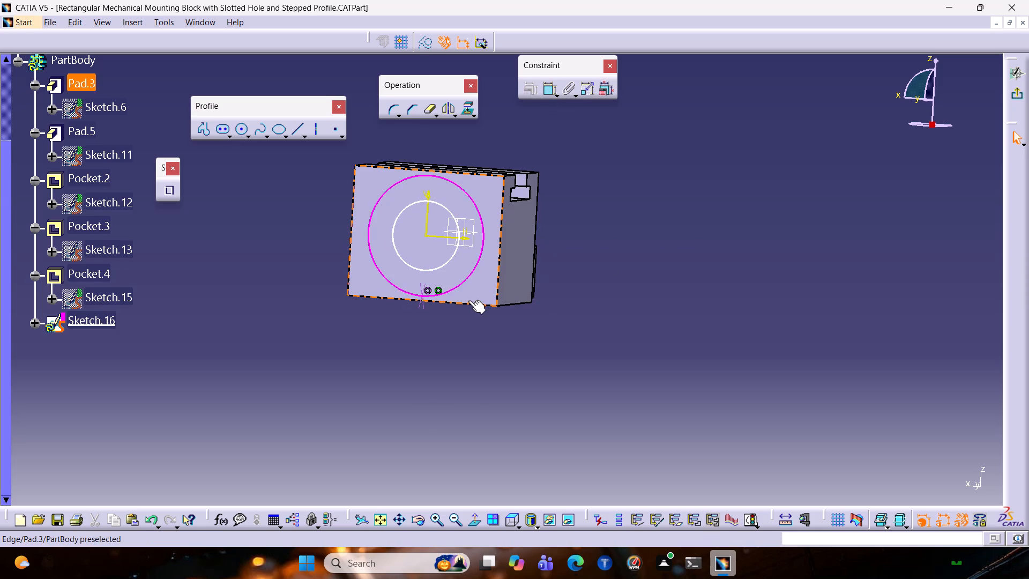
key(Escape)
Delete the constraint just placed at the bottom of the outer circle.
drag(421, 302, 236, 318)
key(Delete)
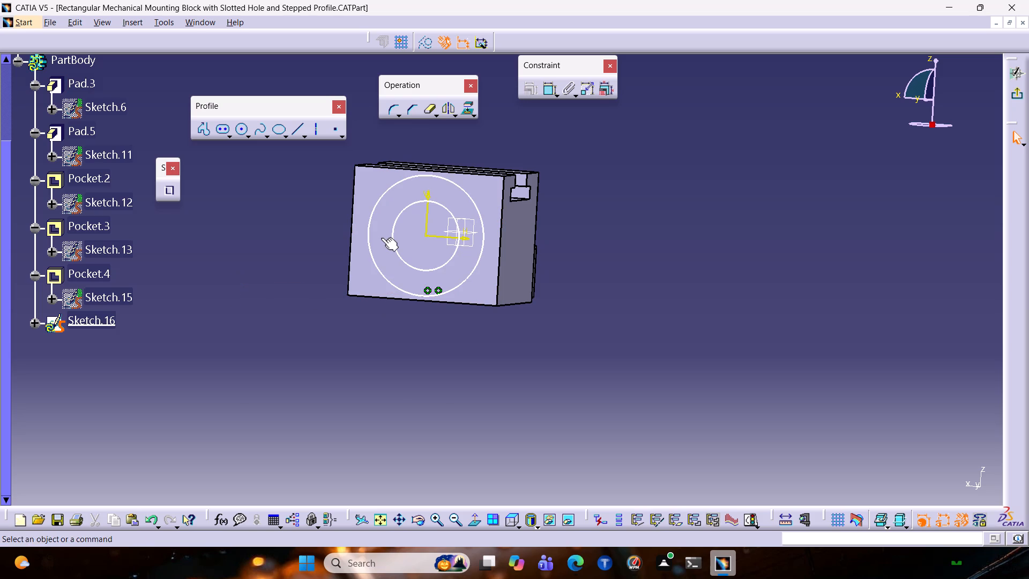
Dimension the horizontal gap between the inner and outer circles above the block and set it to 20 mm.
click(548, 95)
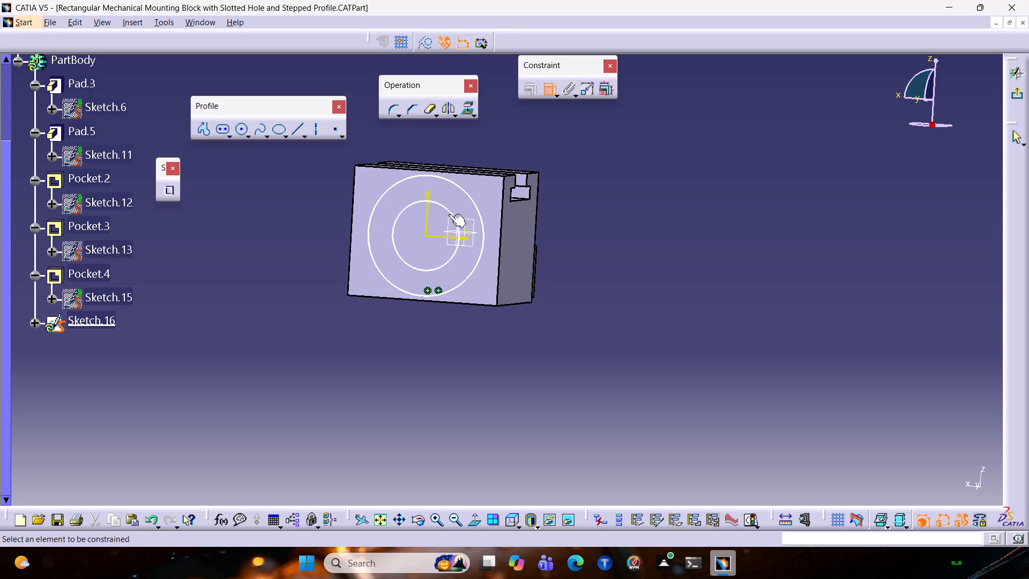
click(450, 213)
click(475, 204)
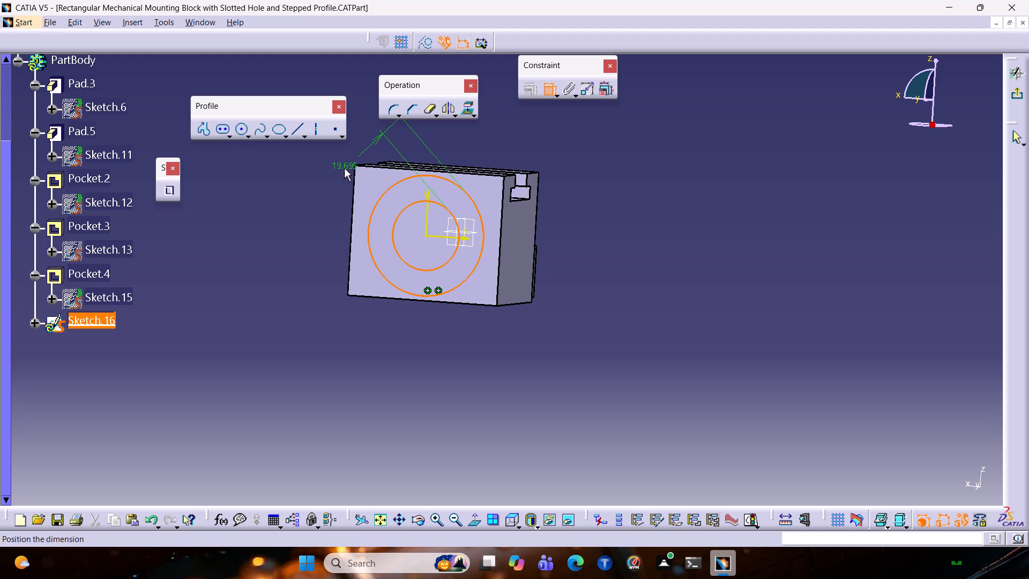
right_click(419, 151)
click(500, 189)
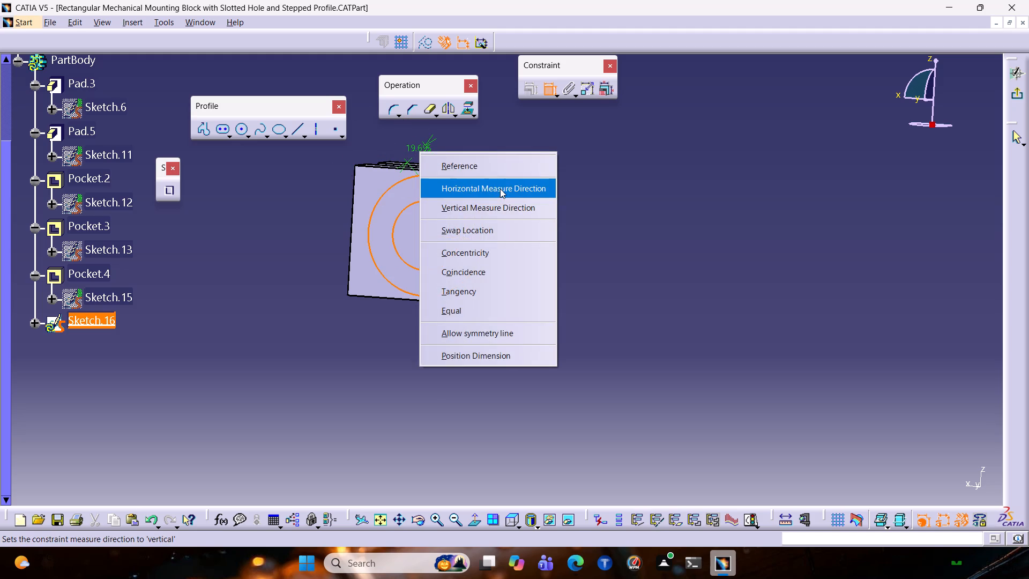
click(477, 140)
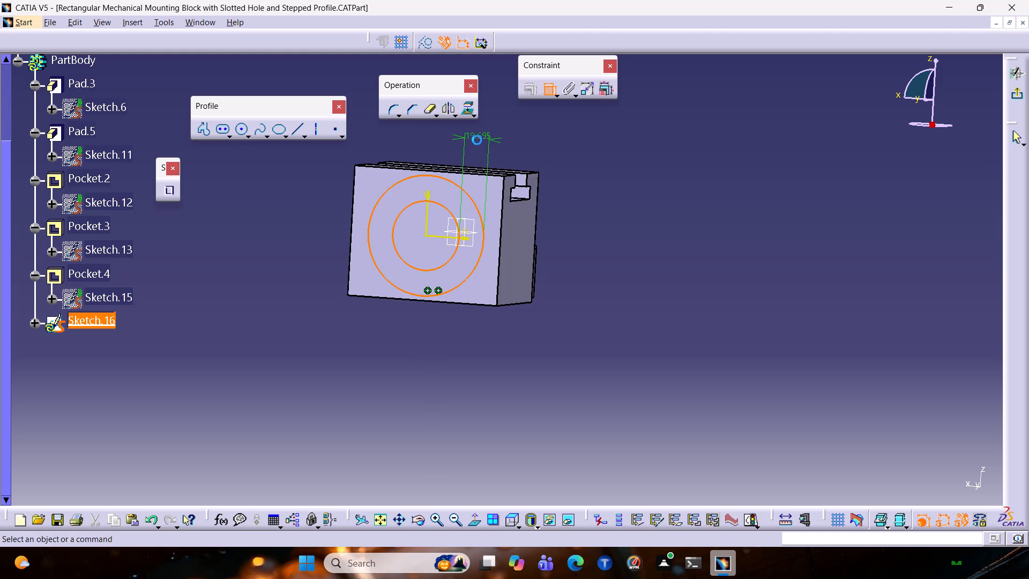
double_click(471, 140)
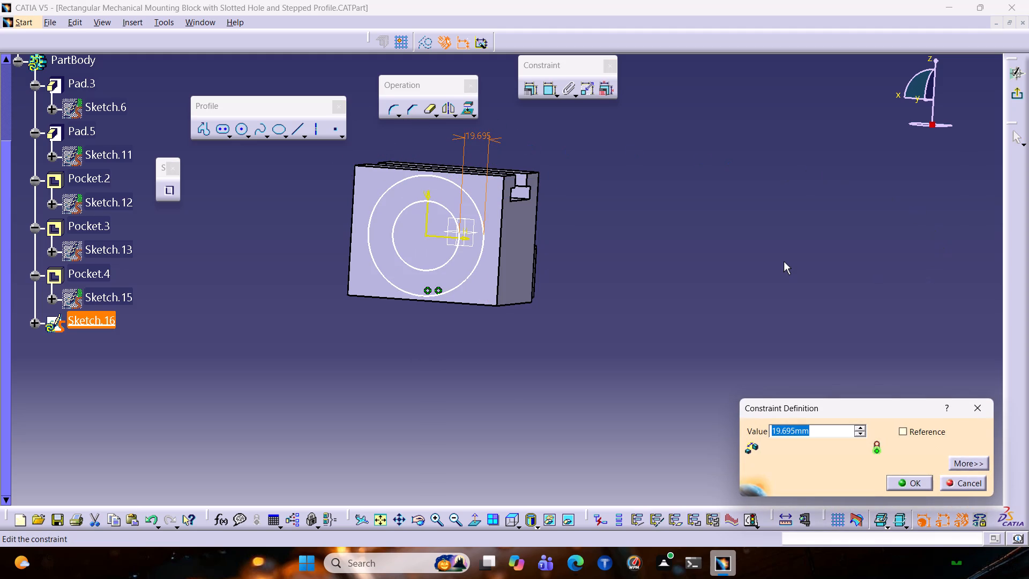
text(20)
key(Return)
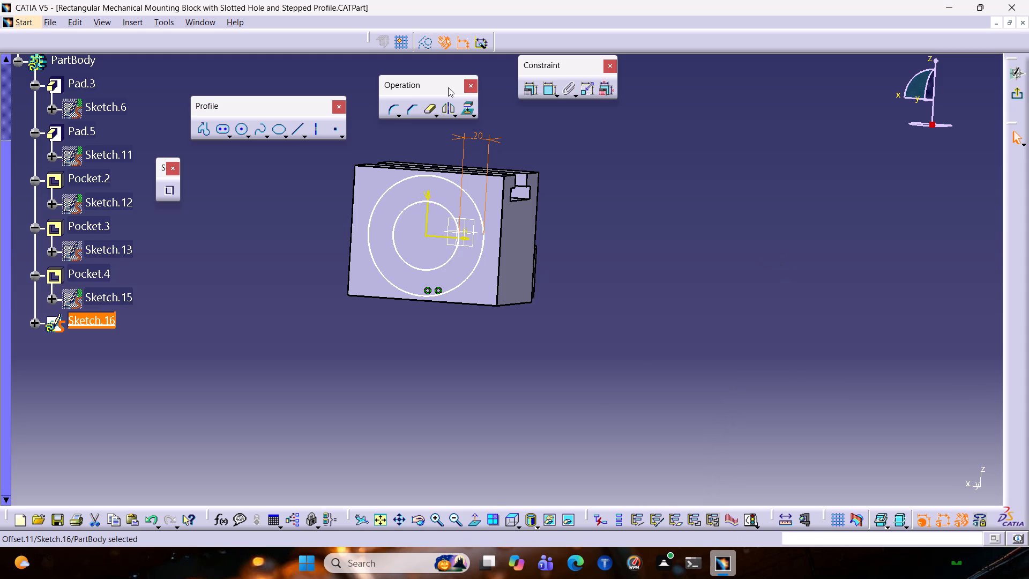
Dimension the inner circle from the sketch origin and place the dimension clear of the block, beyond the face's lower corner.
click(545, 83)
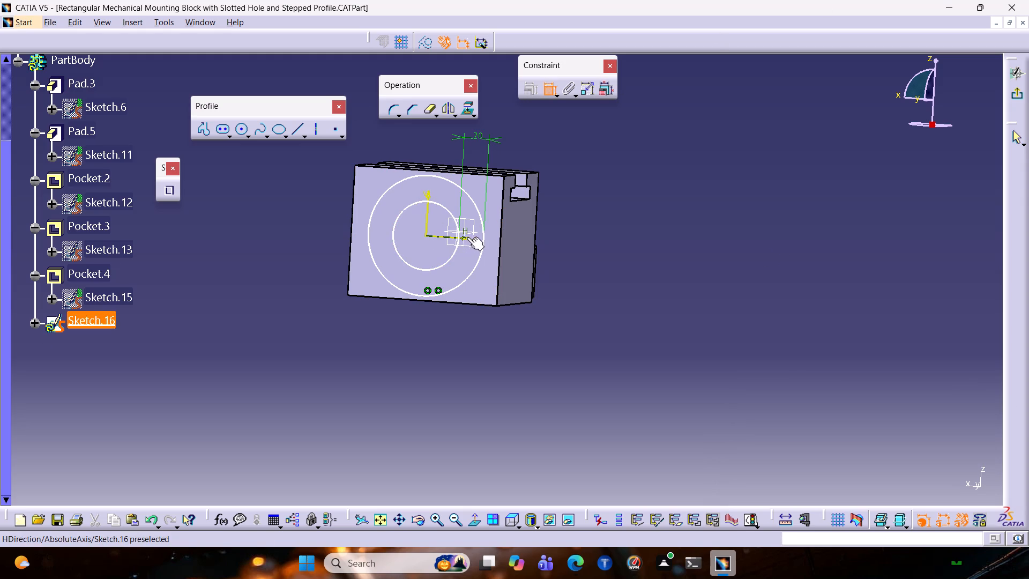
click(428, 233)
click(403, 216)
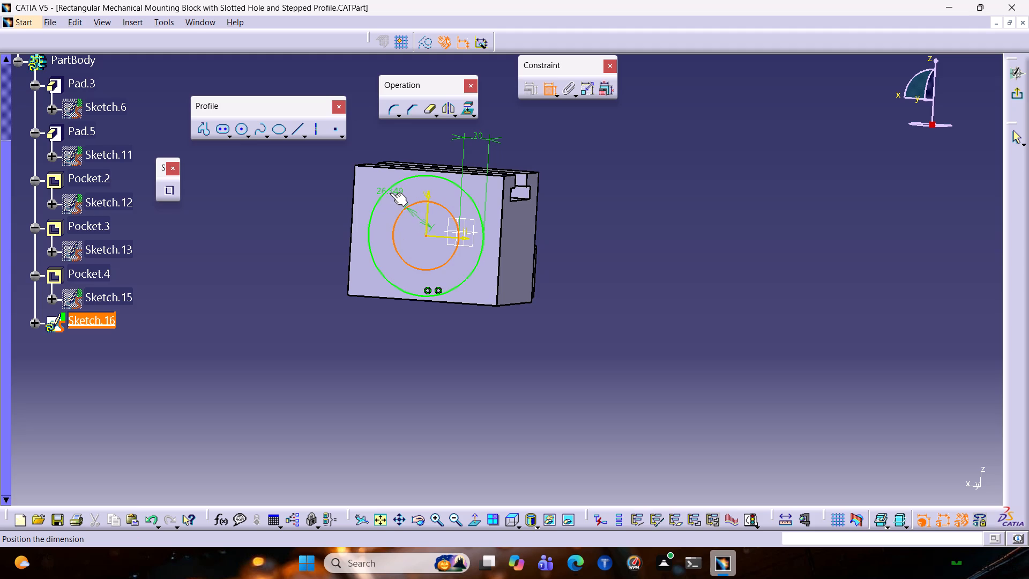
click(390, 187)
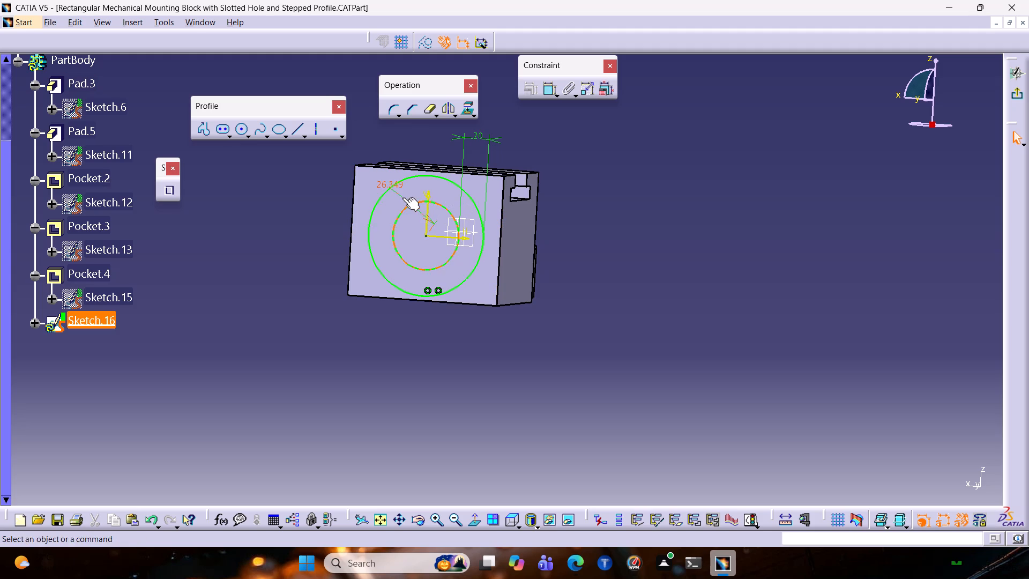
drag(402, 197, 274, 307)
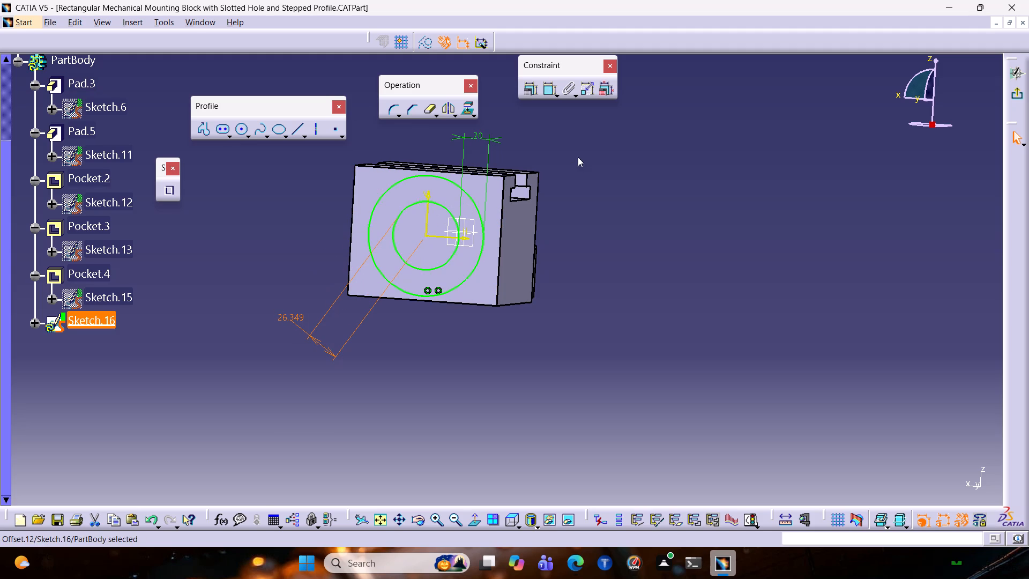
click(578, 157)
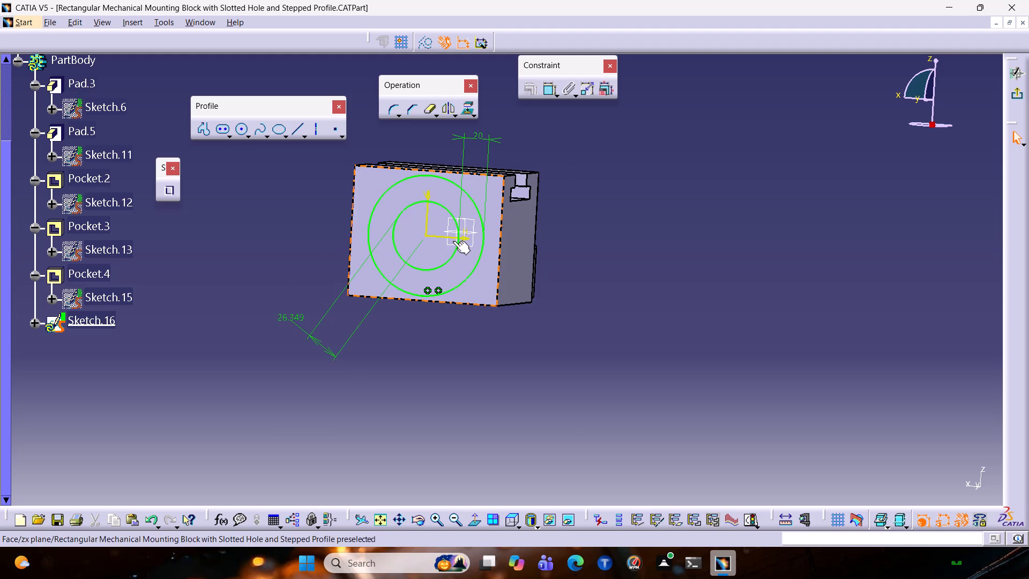
Undo the circle dimensions and the outer-circle work, back to the closed sketch containing only the single inner circle.
key(ctrl+z)
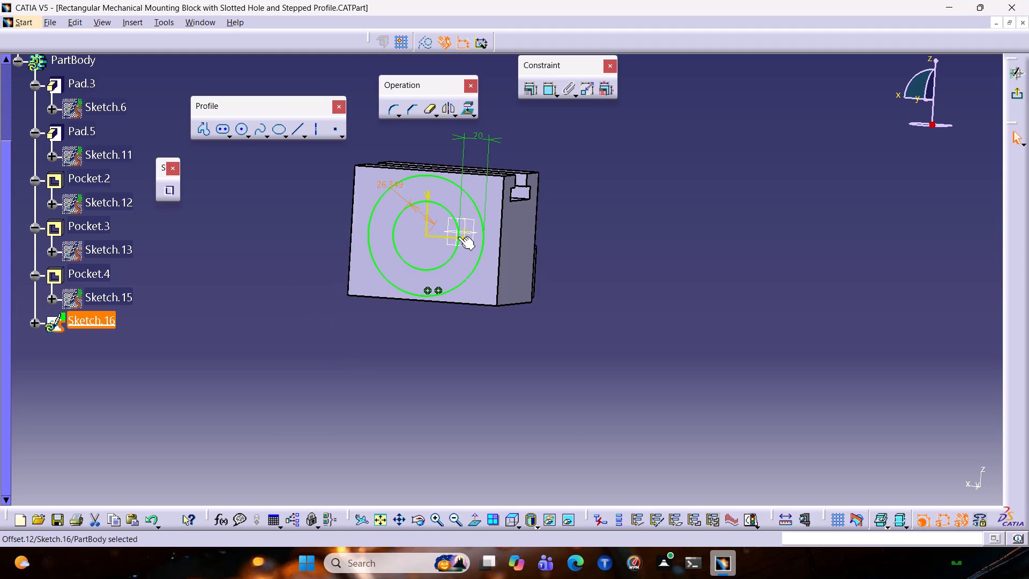
key(ctrl+z)
key(ctrl+z)
key(ctrl+z)
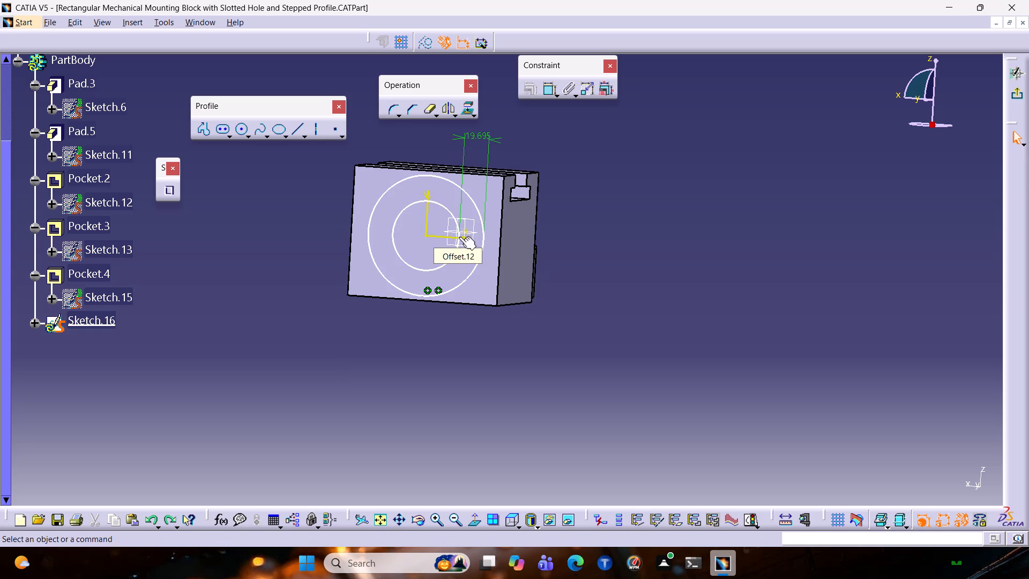
key(ctrl+z)
key(ctrl+z)
key(ctrl+z)
key(ctrl+z)
key(ctrl+z)
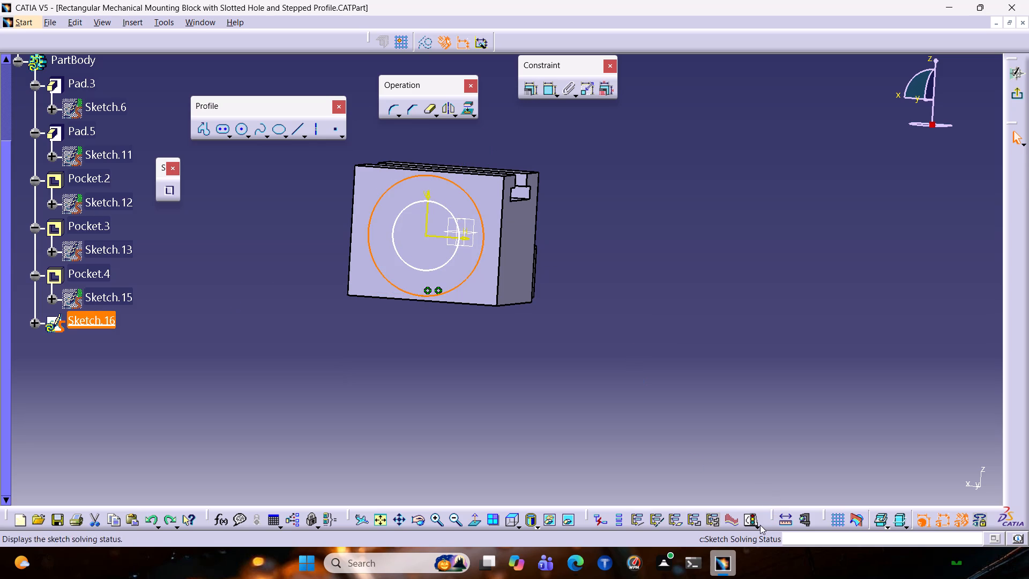
key(ctrl+z)
key(ctrl+z)
key(ctrl+z)
key(ctrl+z)
key(ctrl+z)
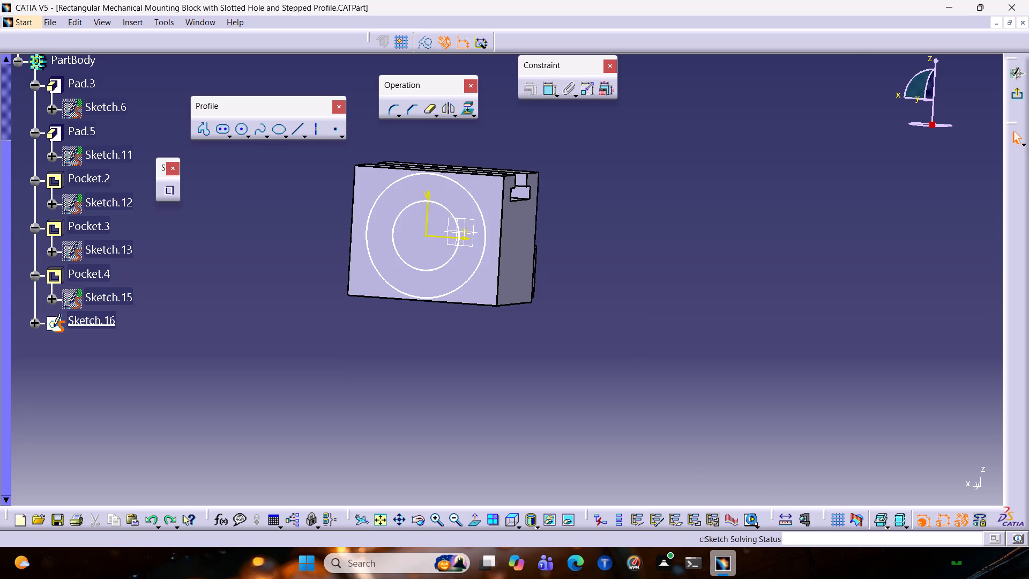
key(ctrl+z)
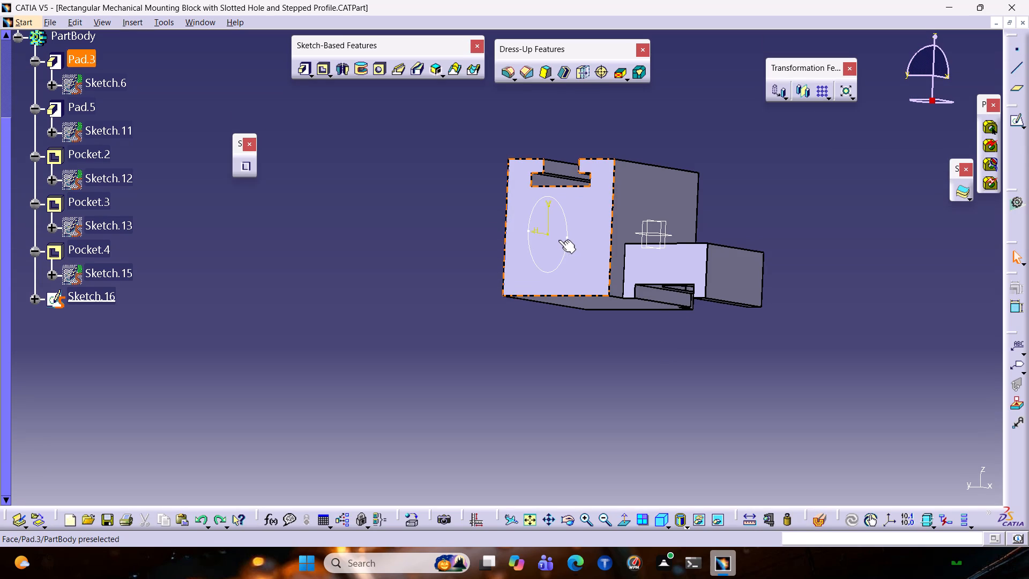
Reopen the circle sketch on the block's T-slotted side for editing and check its solving status.
double_click(567, 231)
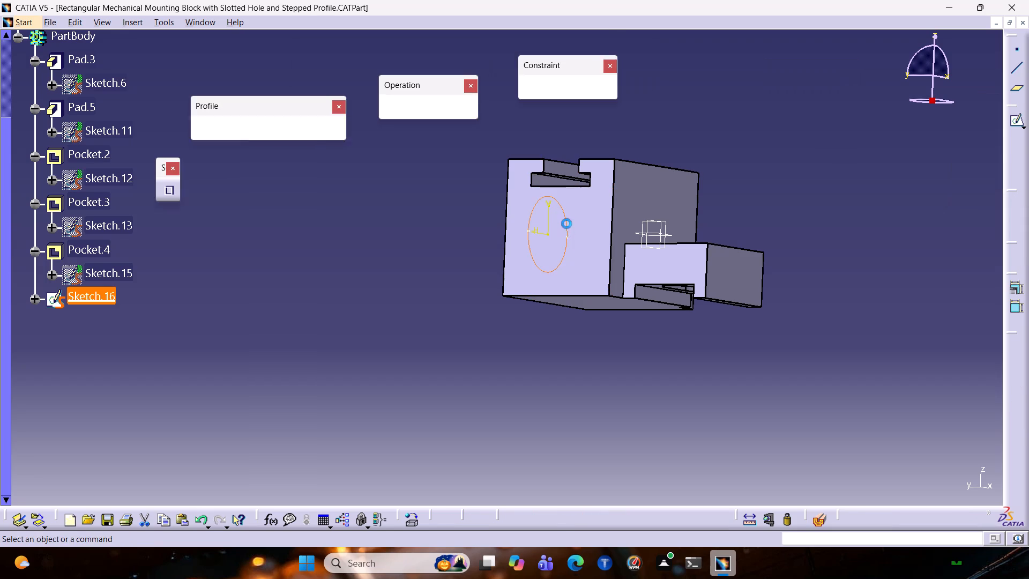
scroll(696, 487, down, 1)
click(749, 517)
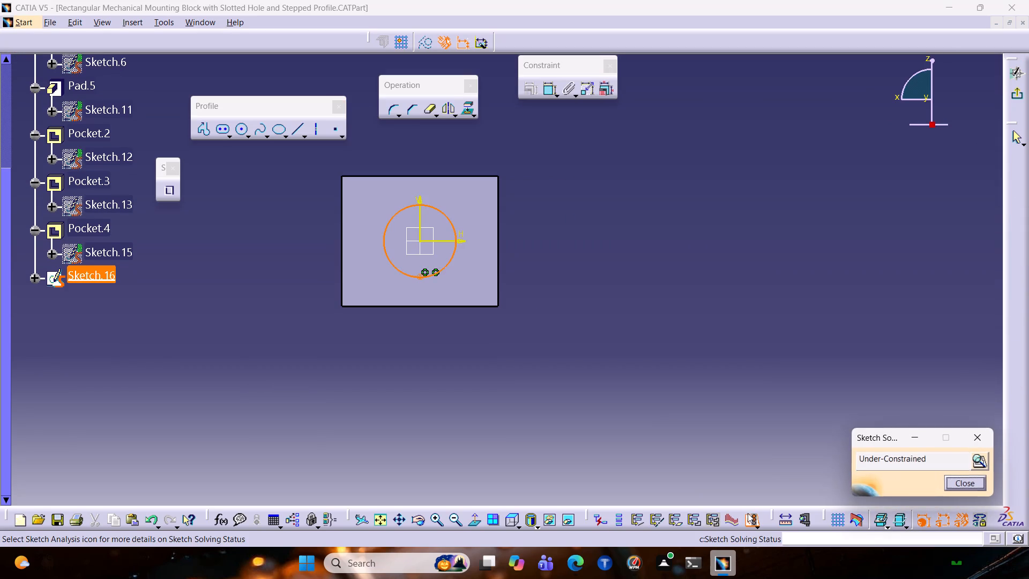
click(594, 249)
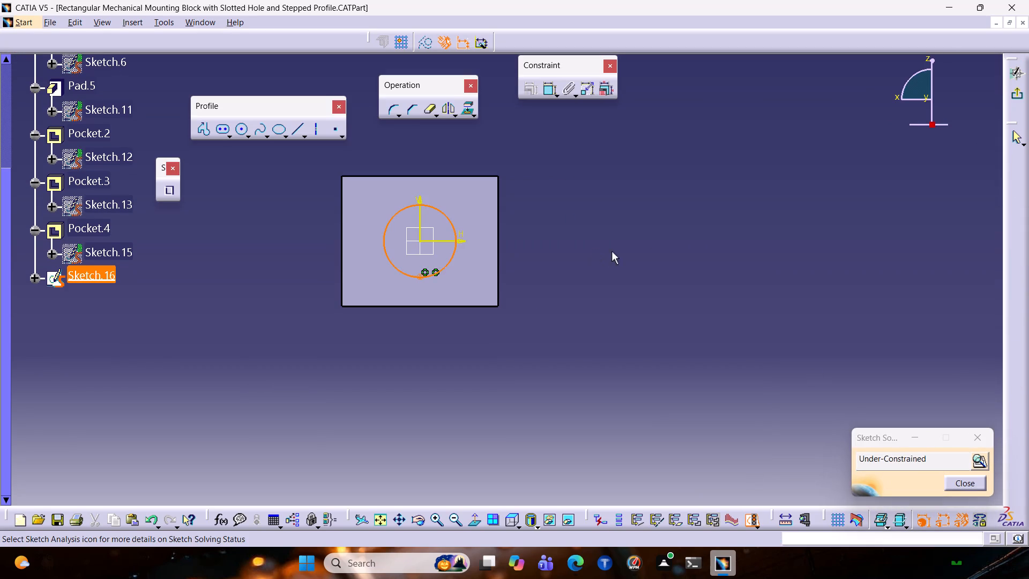
click(699, 246)
click(964, 431)
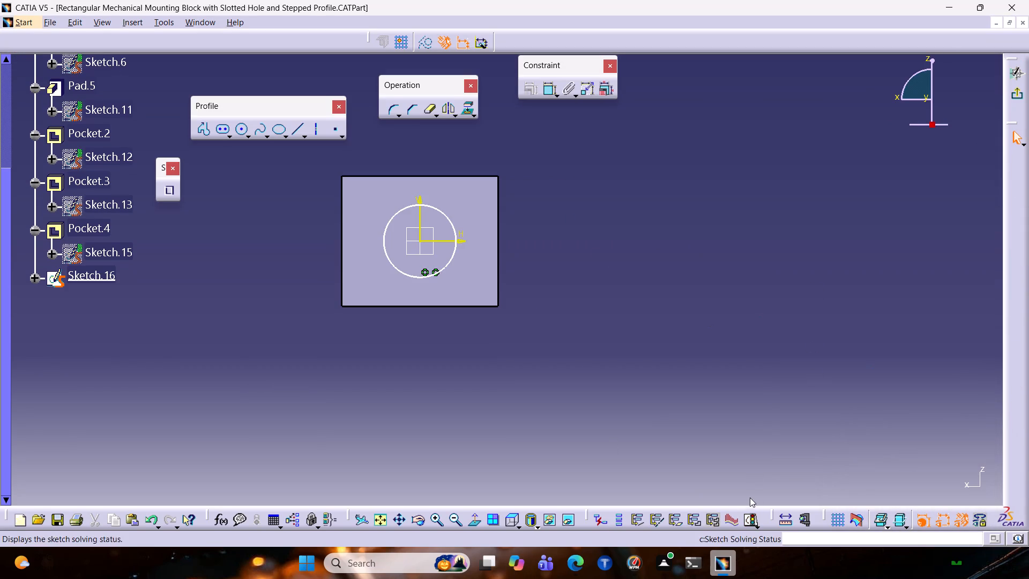
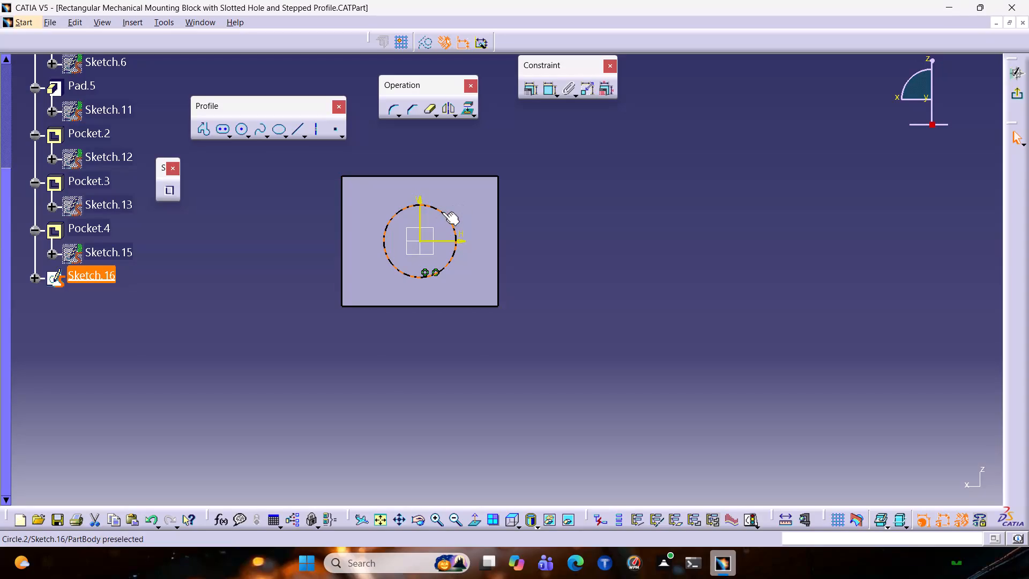
Delete the coincidence constraint between the circle and the sketch's horizontal axis on the block's T-slotted side.
click(448, 279)
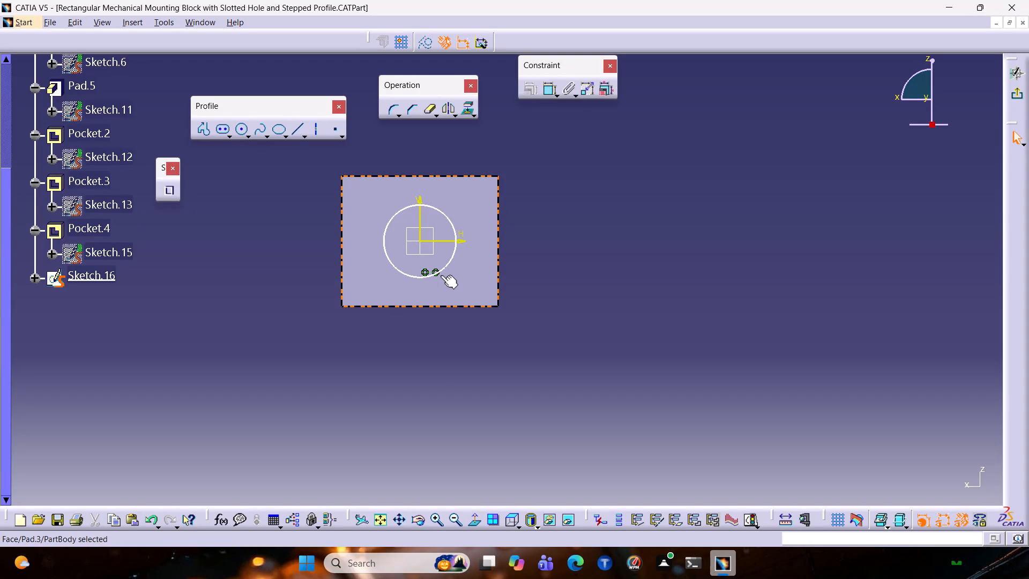
click(433, 269)
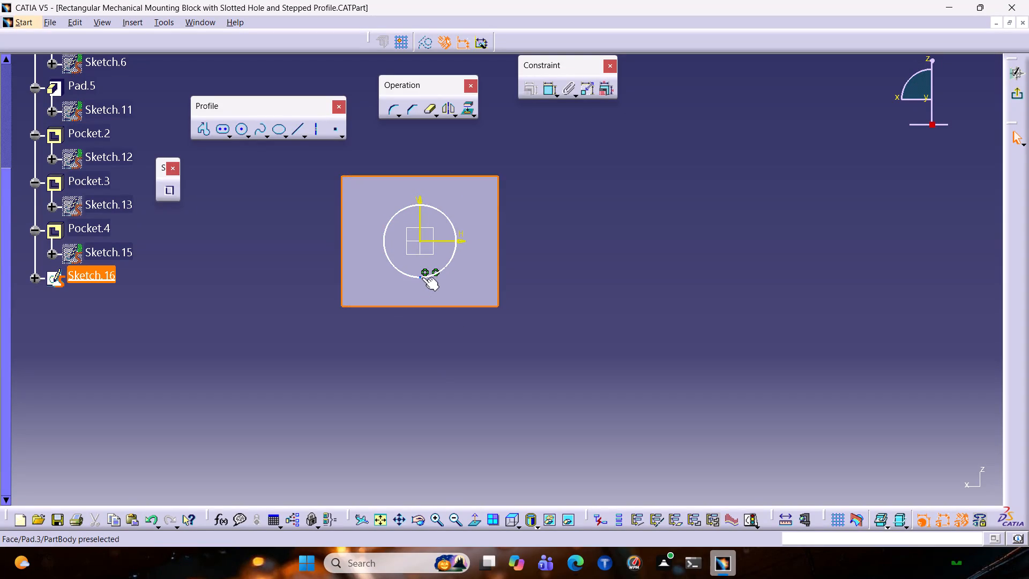
click(422, 275)
click(426, 272)
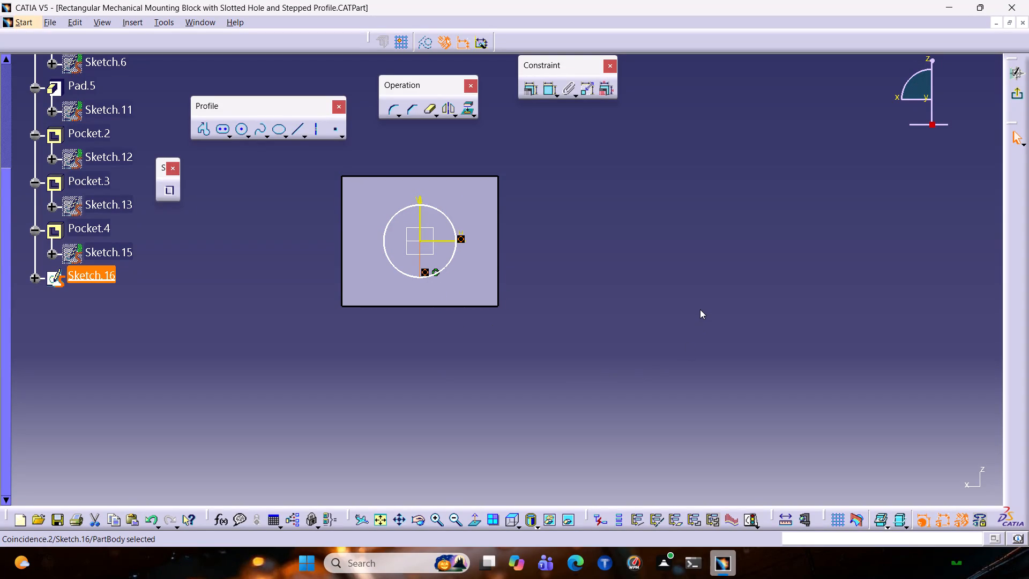
key(Delete)
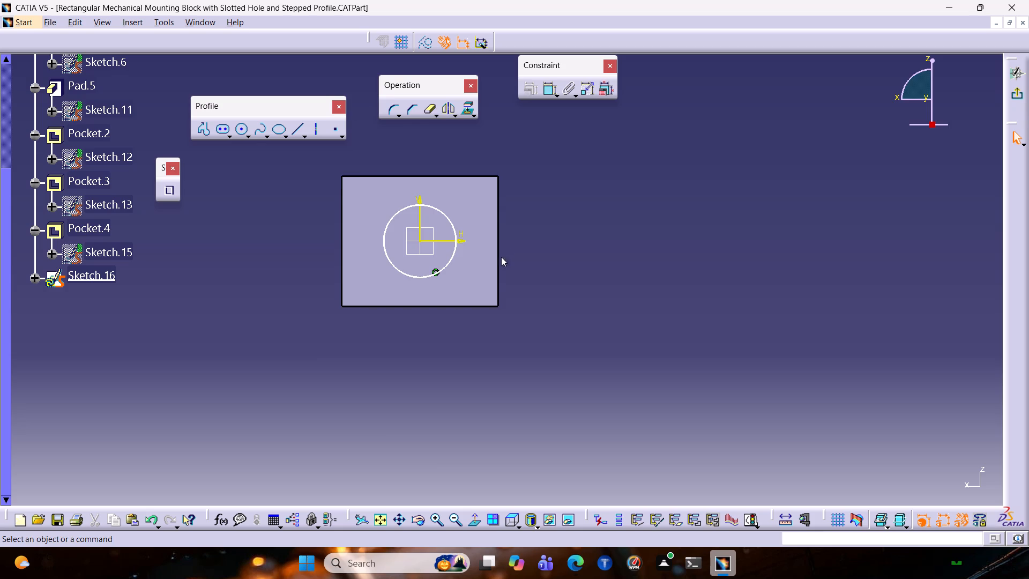
Delete the remaining constraint that ties the circle to the sketch origin.
middle_drag(462, 274, 444, 316)
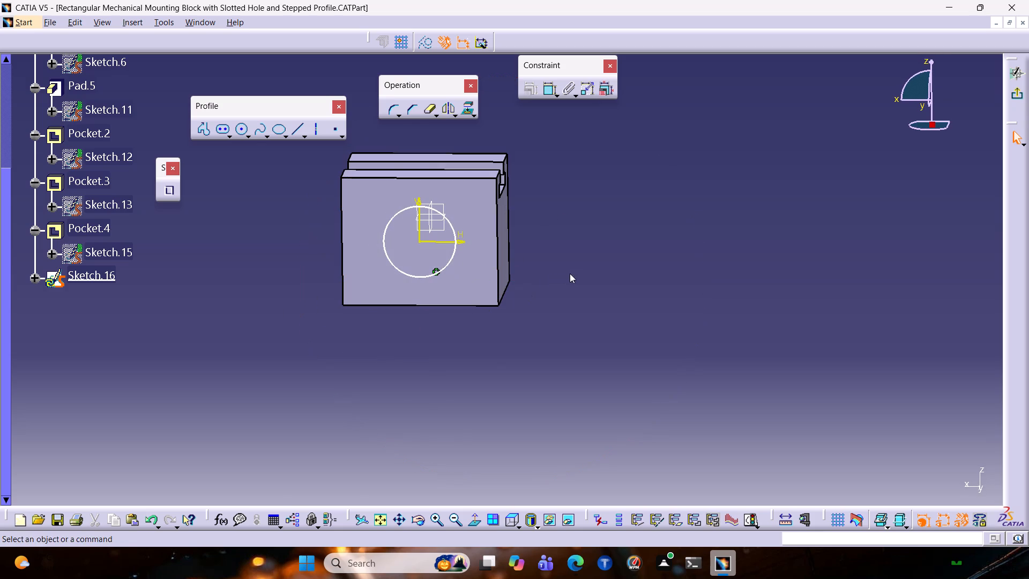
ctrl+middle_drag(537, 281, 698, 174)
middle_drag(279, 263, 505, 371)
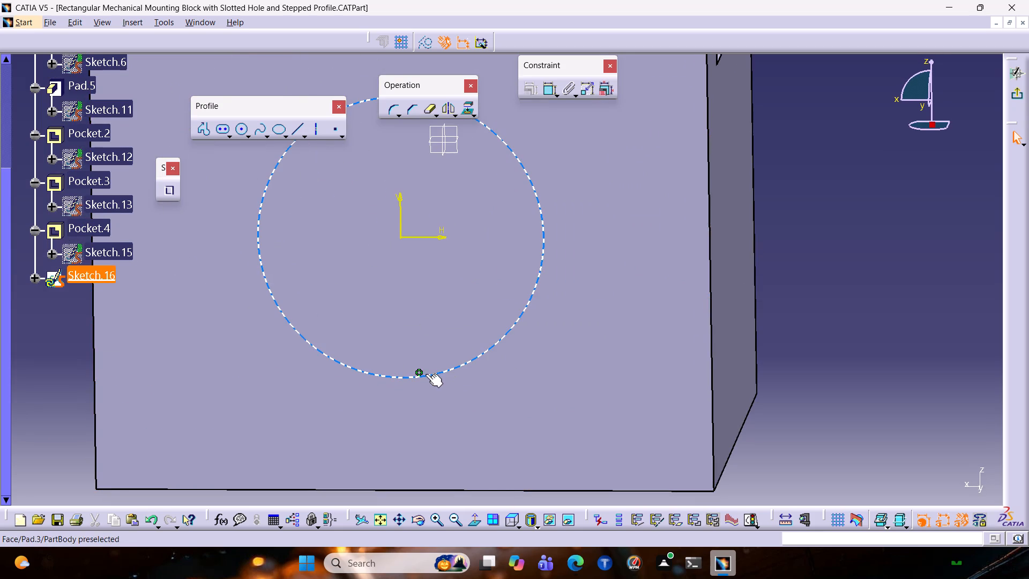
click(420, 371)
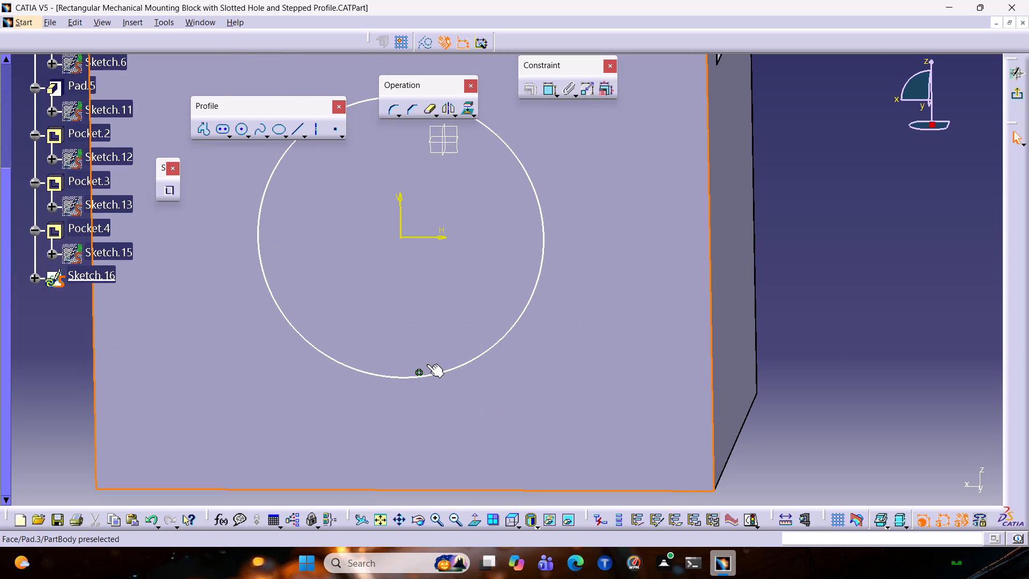
click(416, 371)
ctrl+middle_drag(618, 141, 566, 264)
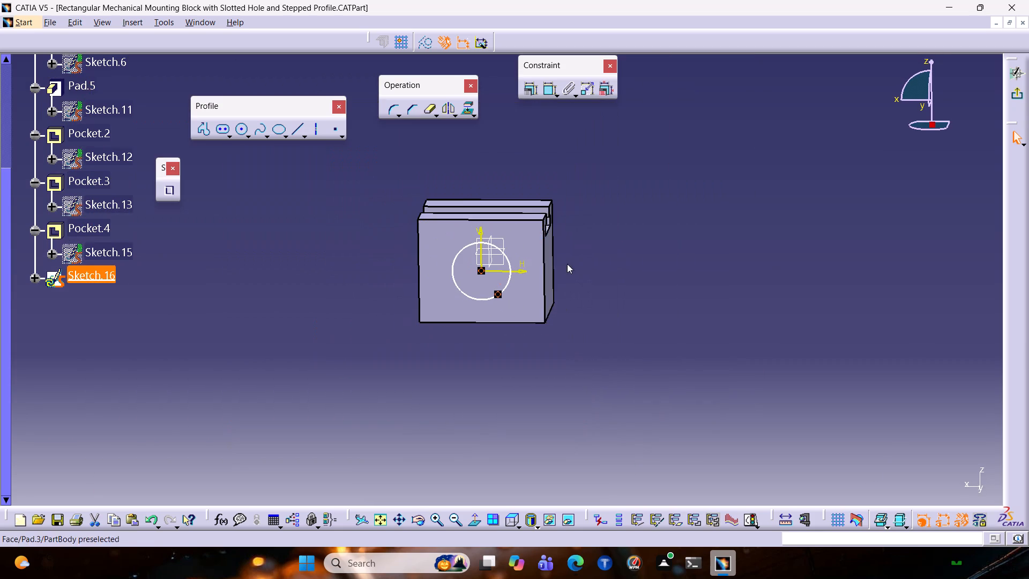
scroll(567, 264, down, 1)
ctrl+middle_drag(545, 277, 590, 242)
ctrl+middle_drag(578, 305, 645, 251)
key(Delete)
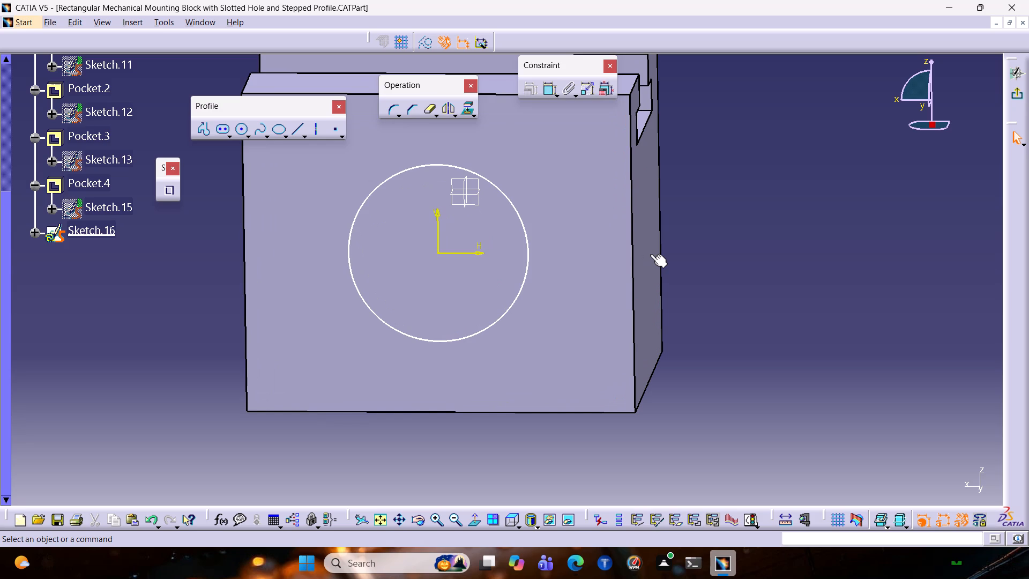
Examine the circle and its position on the block face from several angles, finishing in a view normal to the sketch plane.
ctrl+middle_drag(743, 202, 691, 268)
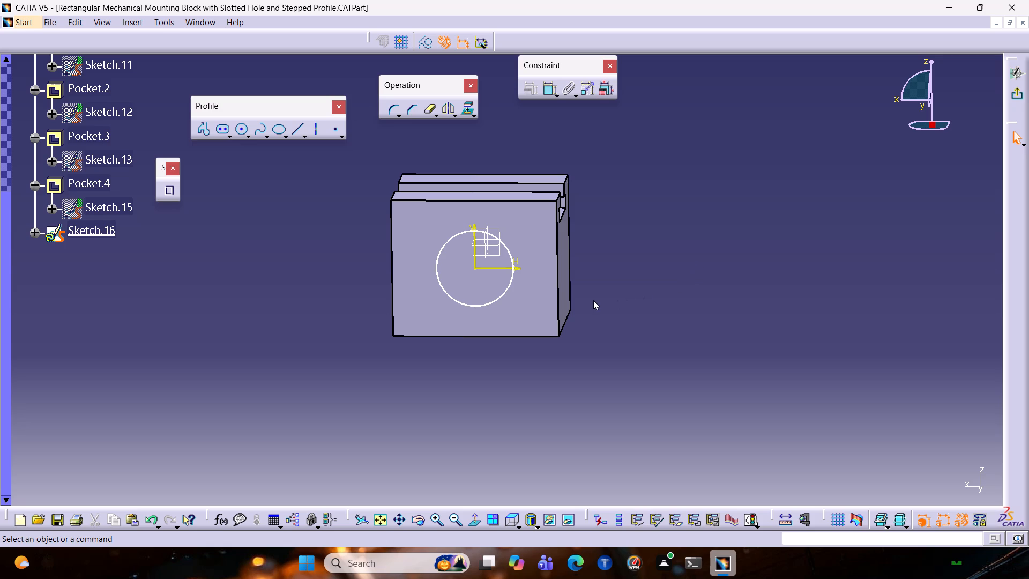
middle_drag(580, 303, 606, 284)
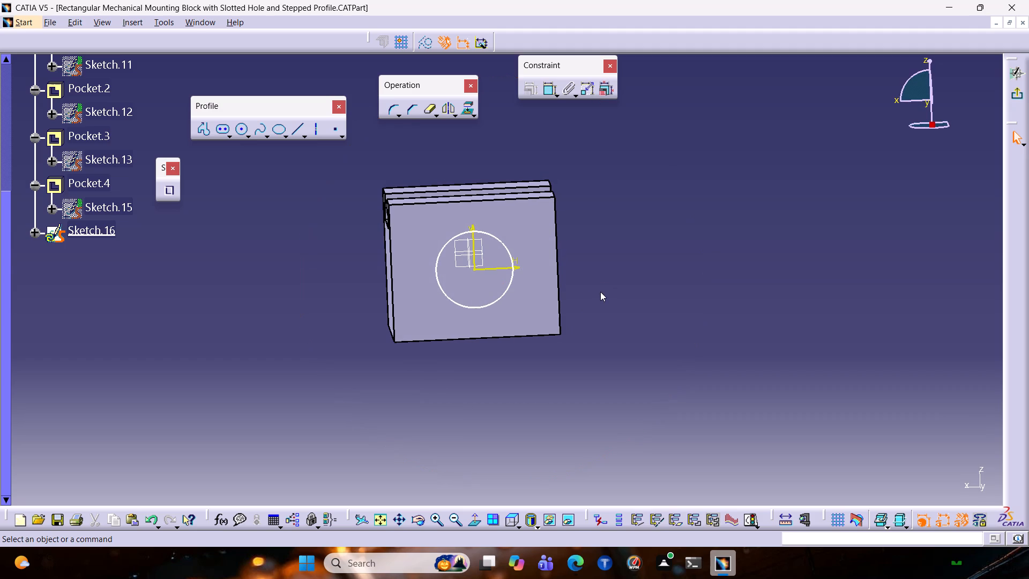
ctrl+middle_drag(600, 292, 609, 279)
ctrl+middle_drag(610, 279, 639, 241)
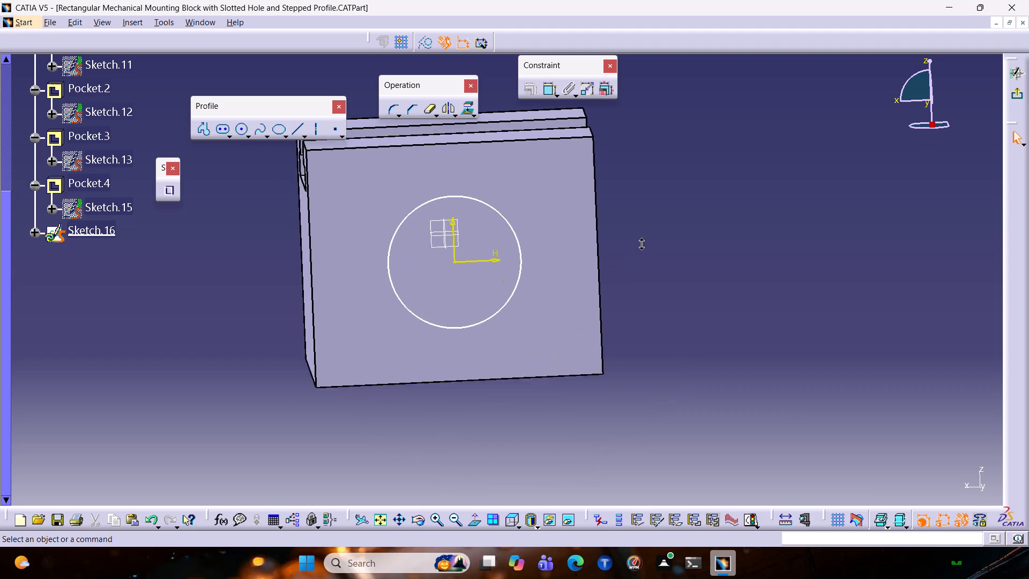
ctrl+middle_drag(639, 241, 666, 208)
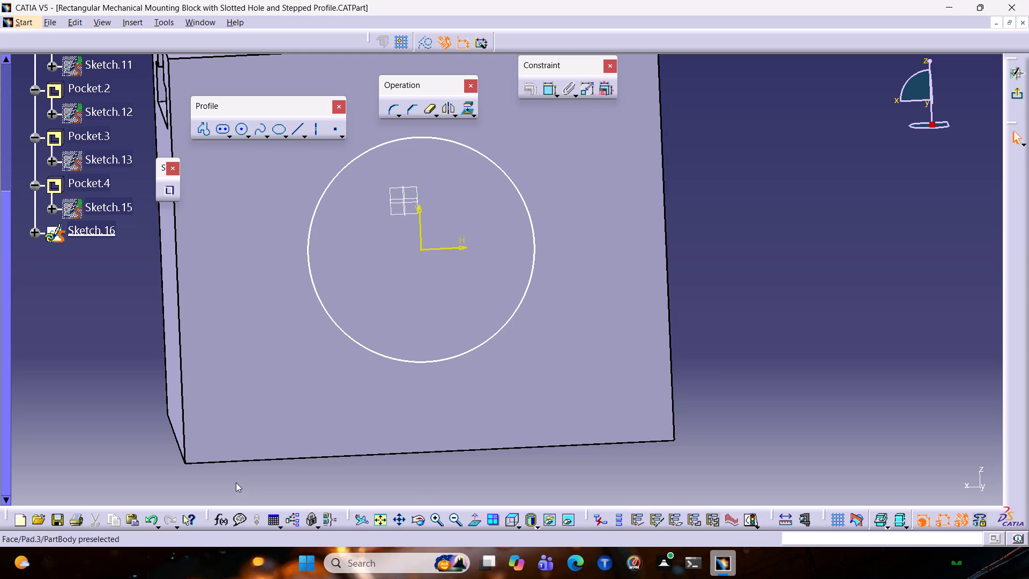
click(477, 519)
ctrl+middle_drag(732, 204, 700, 247)
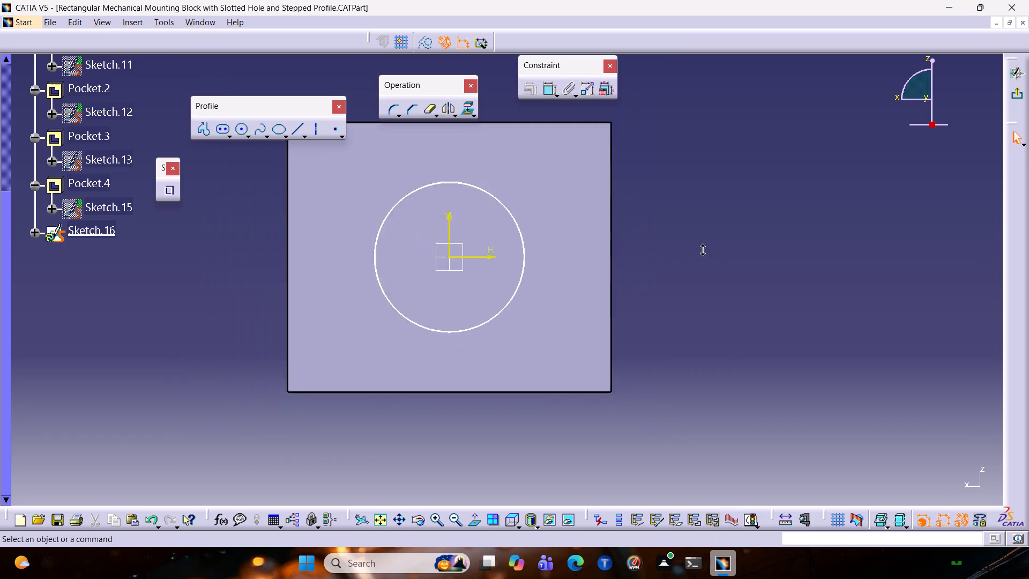
ctrl+middle_drag(700, 247, 687, 264)
middle_drag(629, 253, 554, 257)
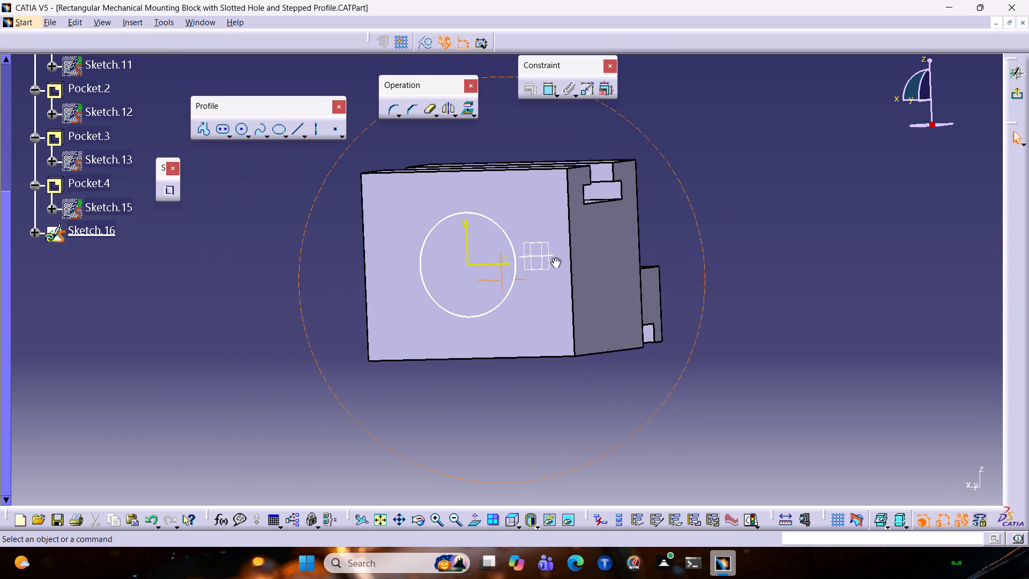
middle_drag(554, 257, 617, 254)
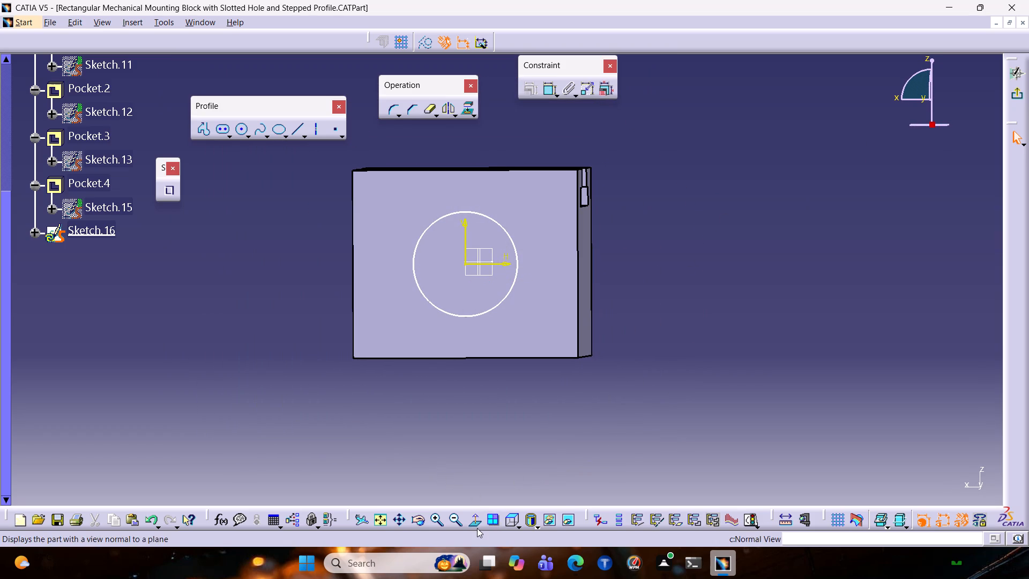
click(474, 526)
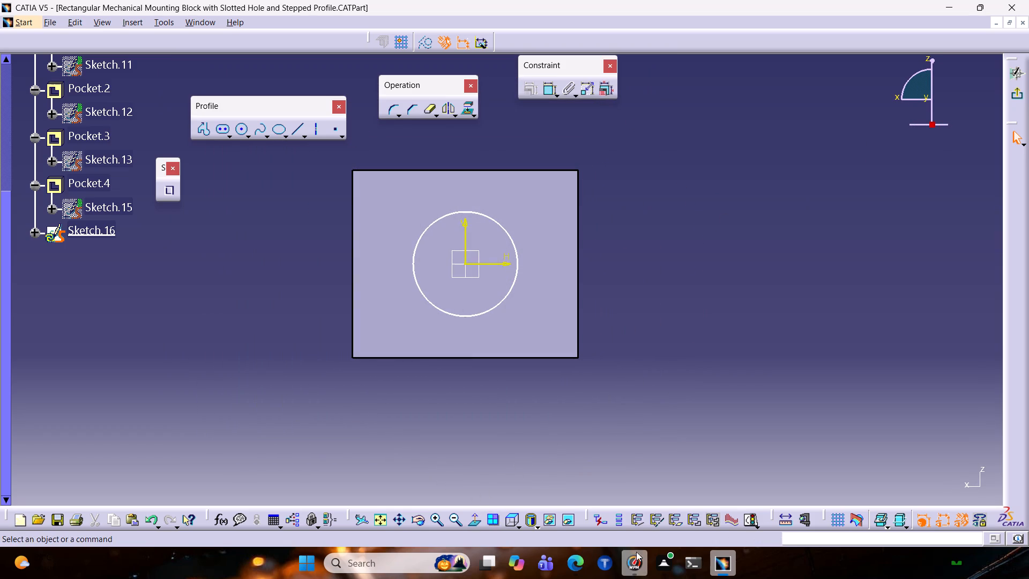
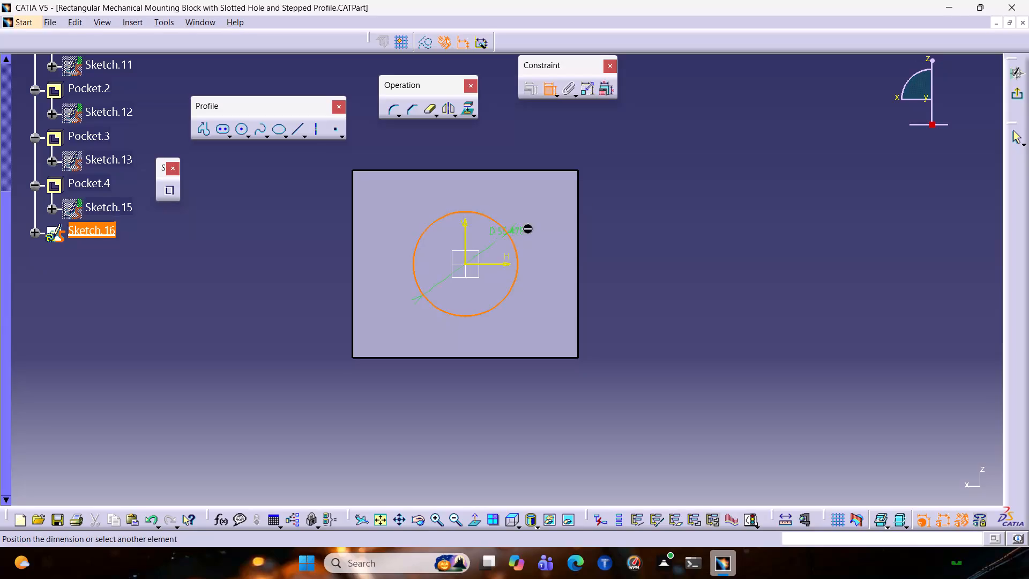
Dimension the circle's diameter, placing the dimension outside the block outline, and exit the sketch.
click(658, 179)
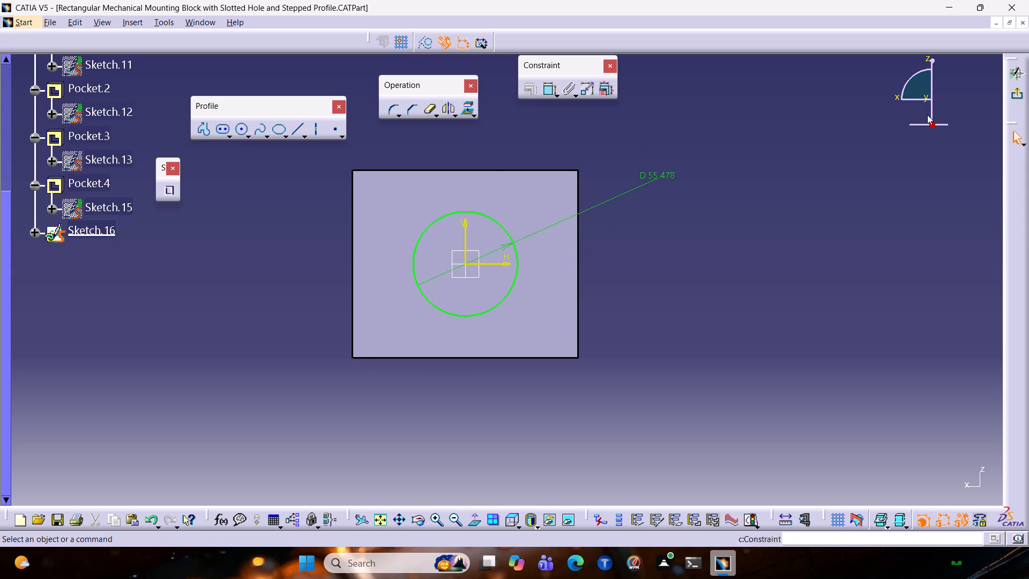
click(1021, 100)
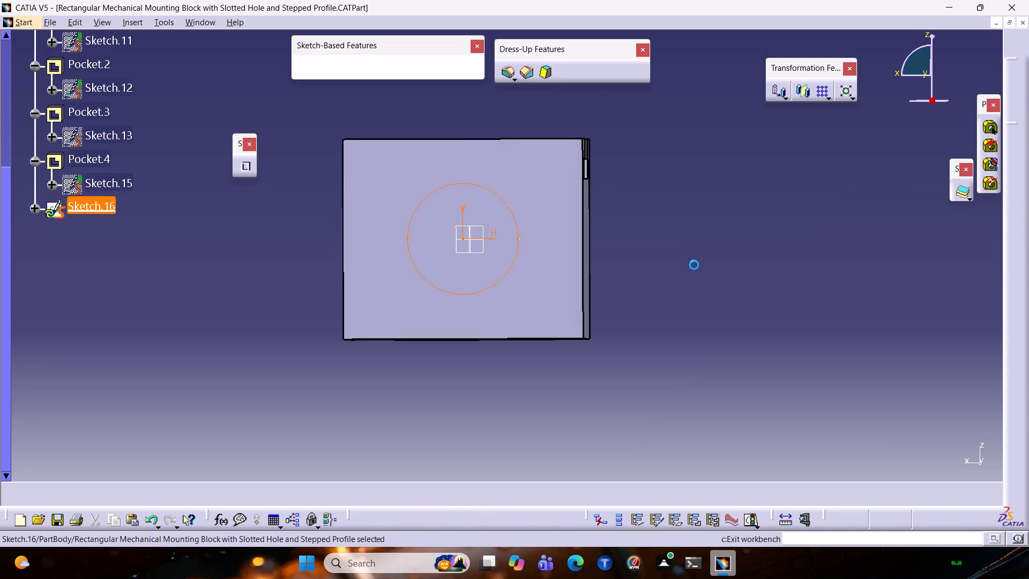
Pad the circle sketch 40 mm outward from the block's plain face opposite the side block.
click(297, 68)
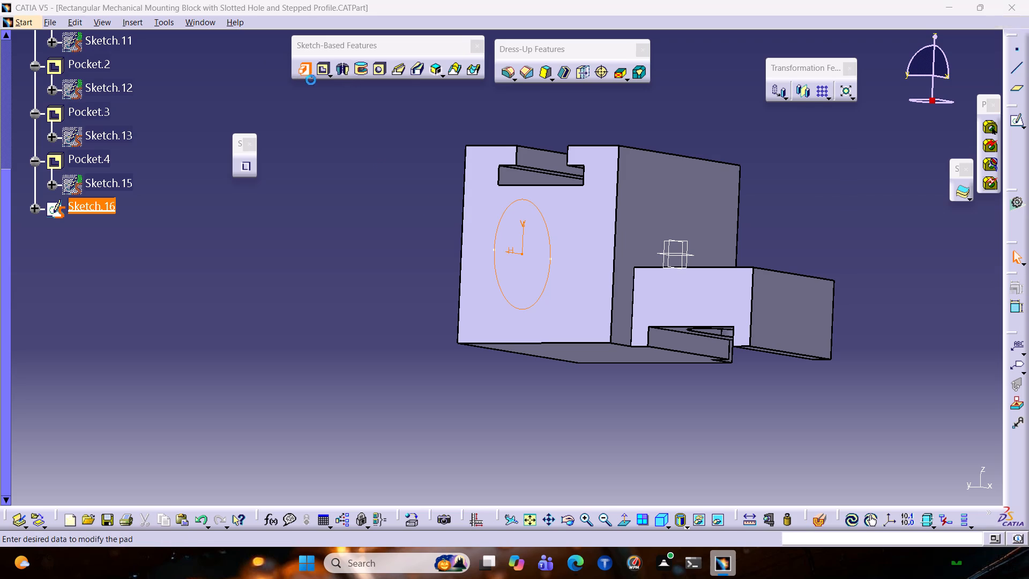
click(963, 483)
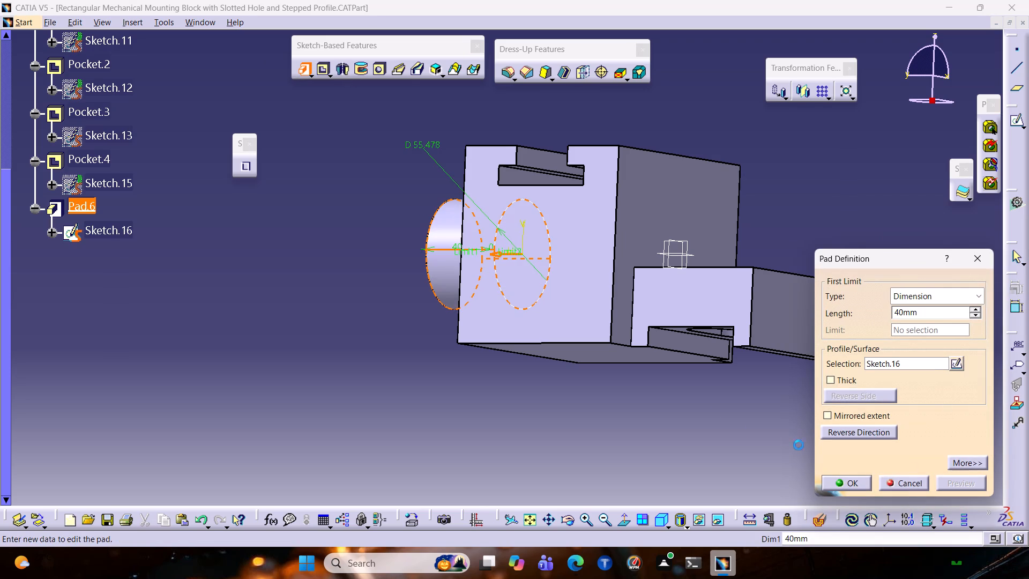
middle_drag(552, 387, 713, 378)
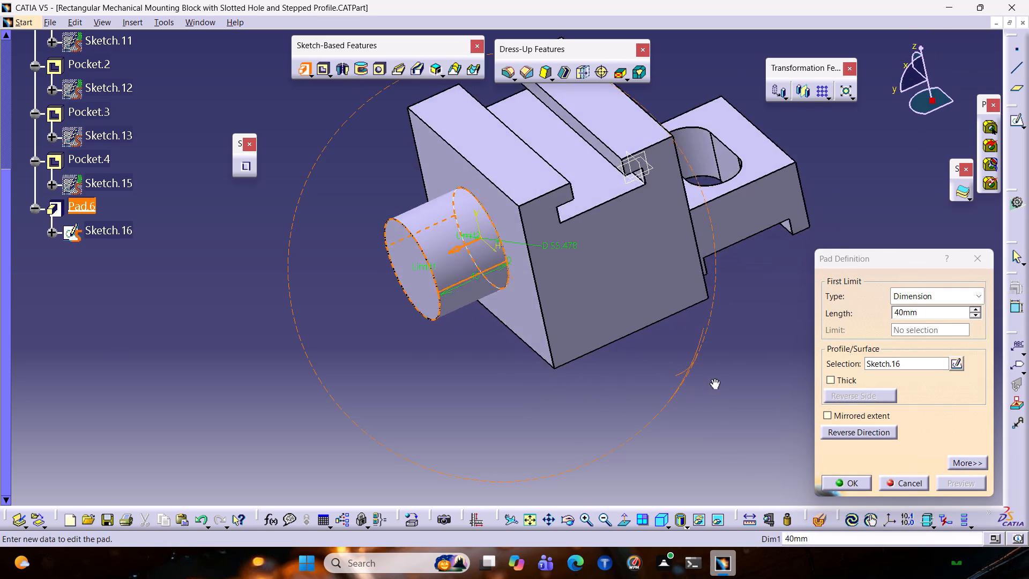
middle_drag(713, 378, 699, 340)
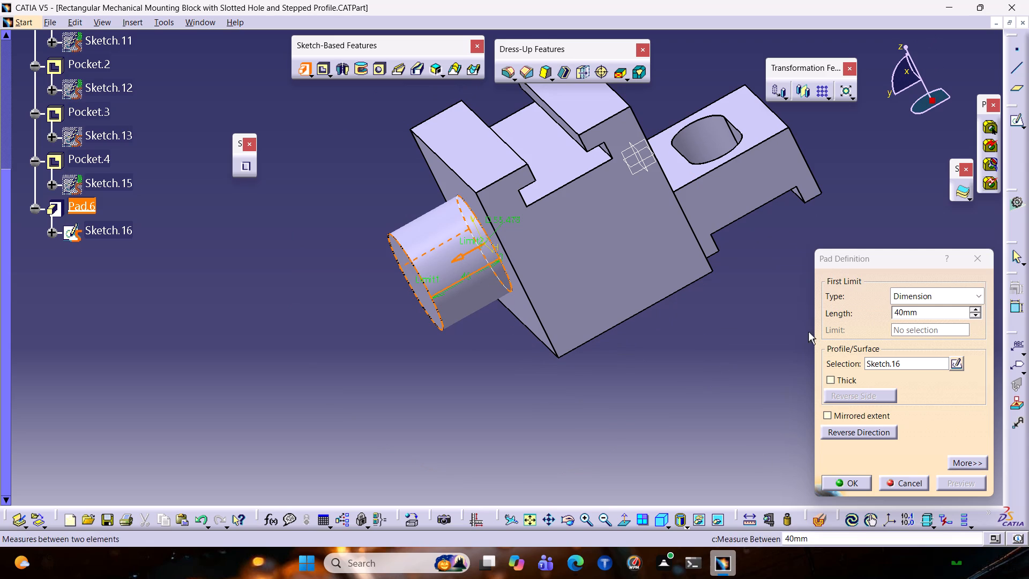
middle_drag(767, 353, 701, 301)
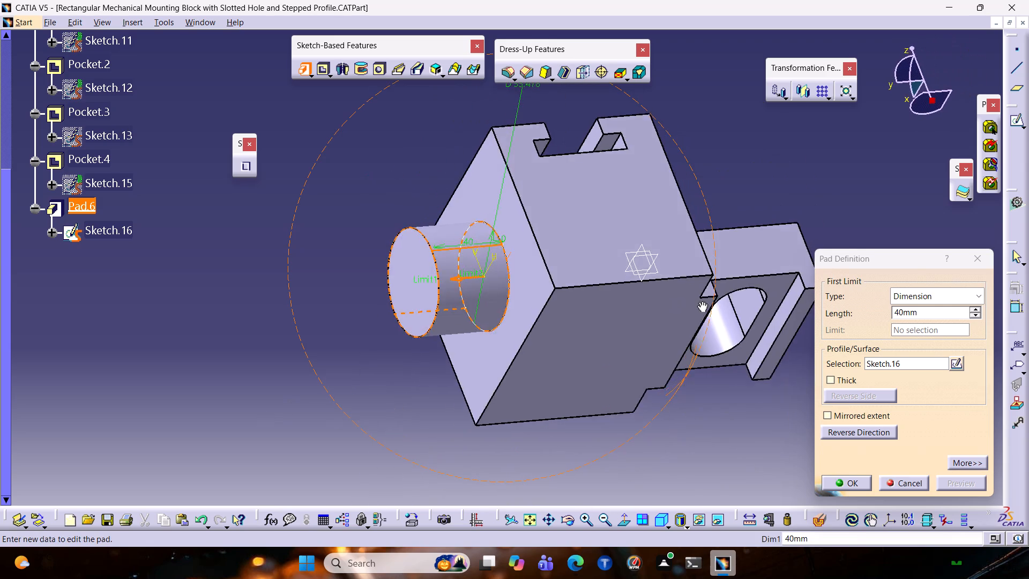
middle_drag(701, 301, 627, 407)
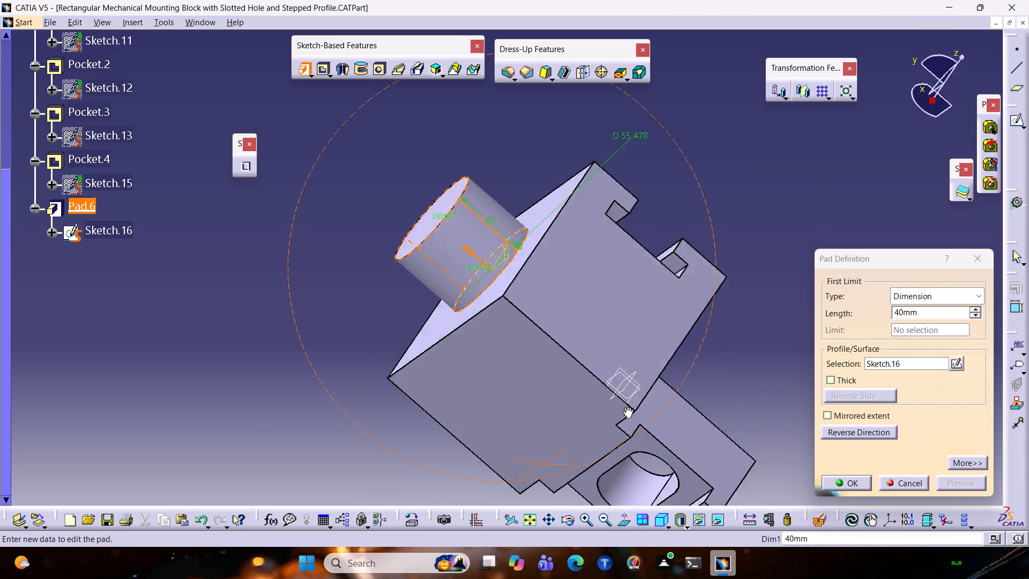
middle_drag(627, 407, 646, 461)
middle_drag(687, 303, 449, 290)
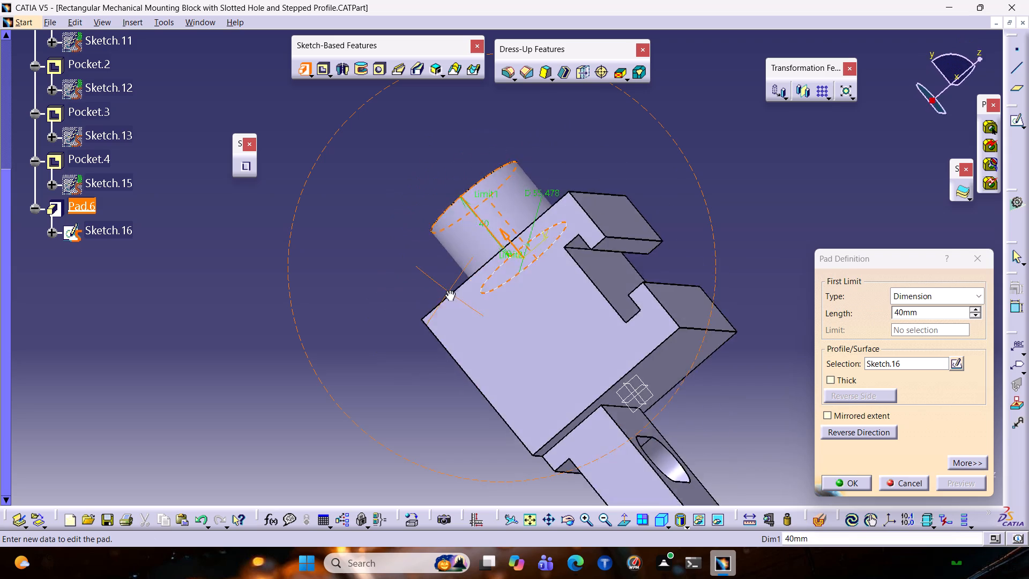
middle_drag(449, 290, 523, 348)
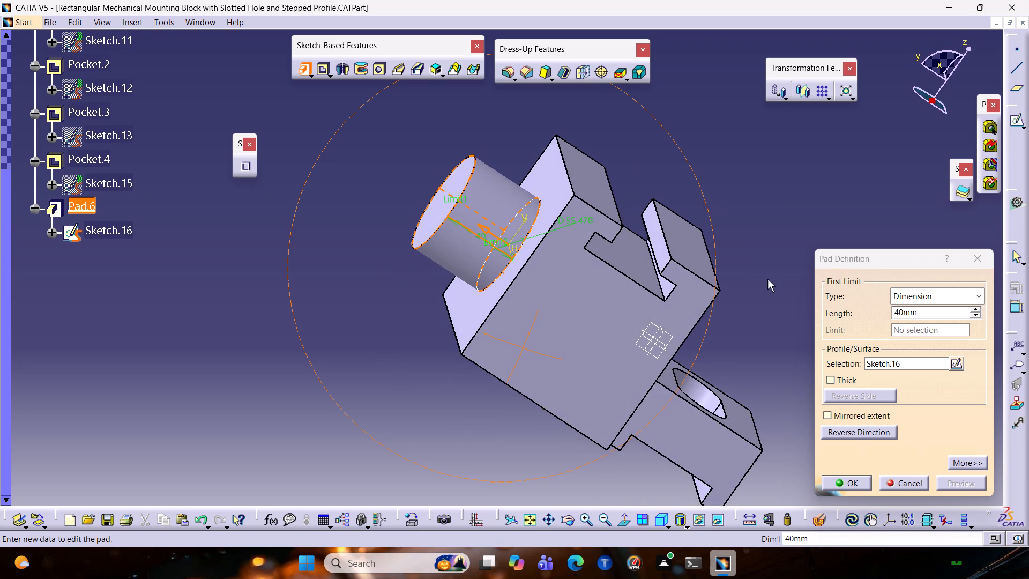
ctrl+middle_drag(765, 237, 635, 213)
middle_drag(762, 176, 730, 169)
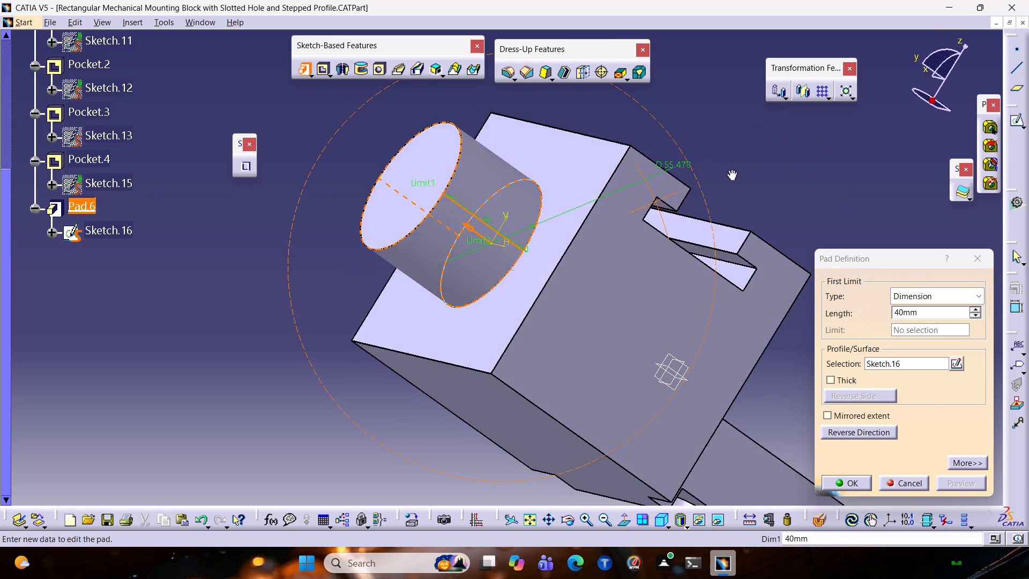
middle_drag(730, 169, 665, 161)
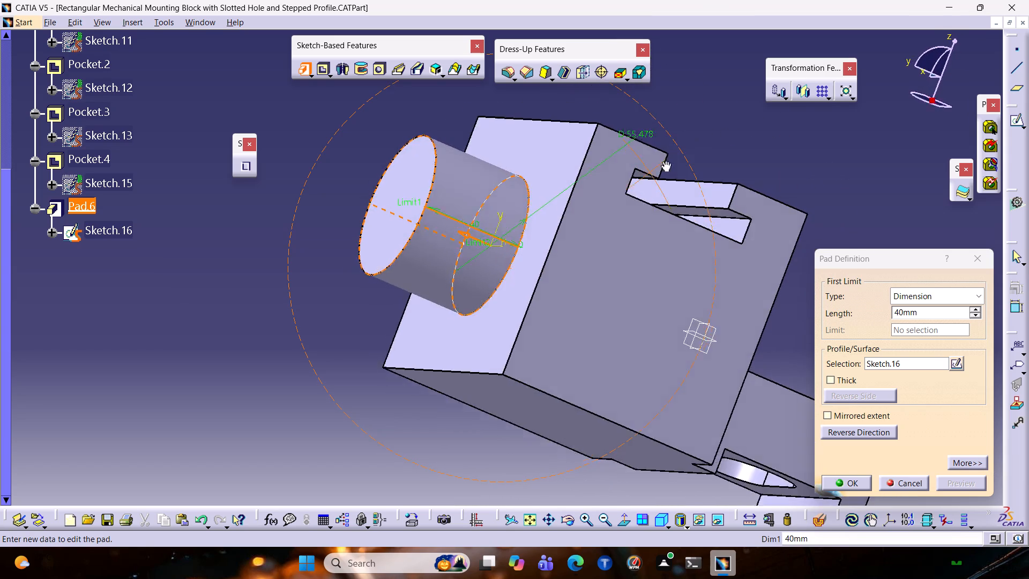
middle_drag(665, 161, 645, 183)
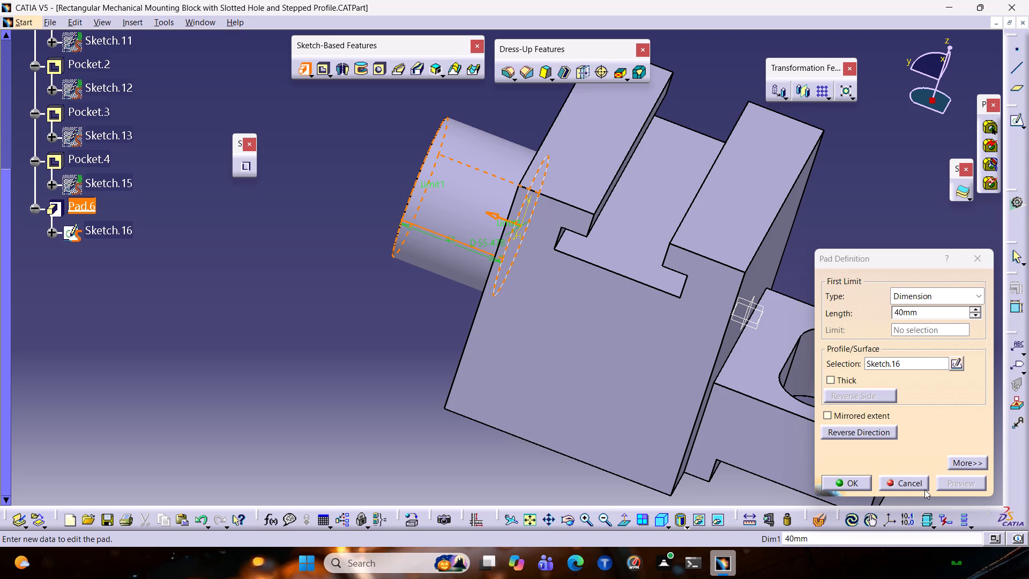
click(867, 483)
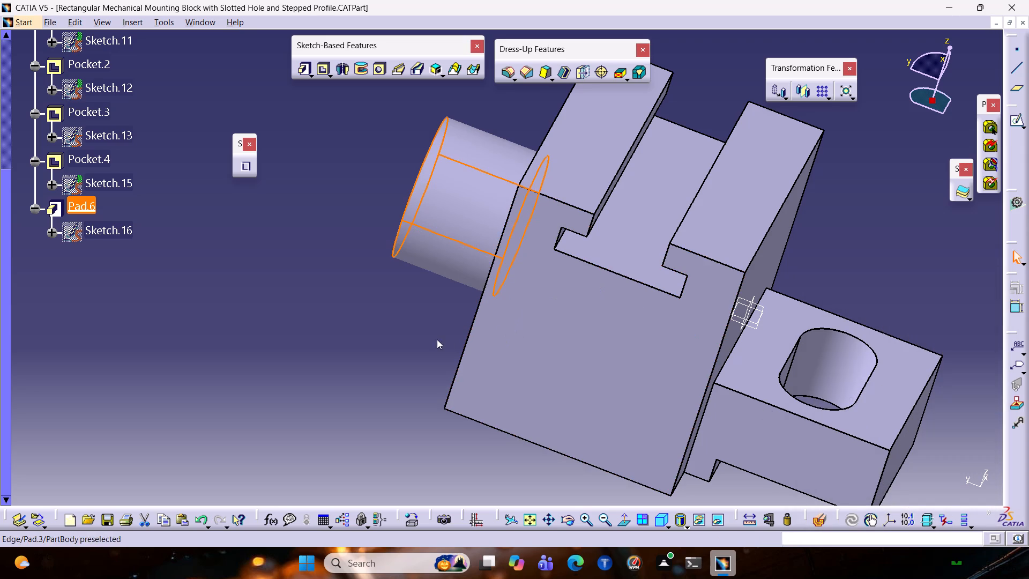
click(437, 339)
Examine the cylindrical boss against the T-slotted block and side block, and inspect its pad definition without changing it.
middle_drag(897, 281, 944, 130)
middle_drag(843, 419, 859, 306)
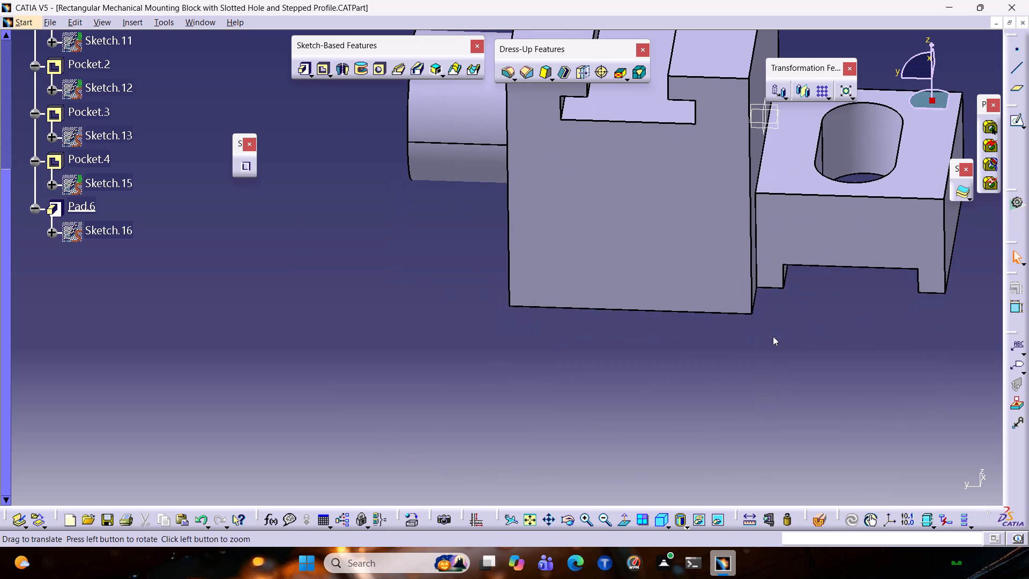
middle_drag(821, 277, 774, 397)
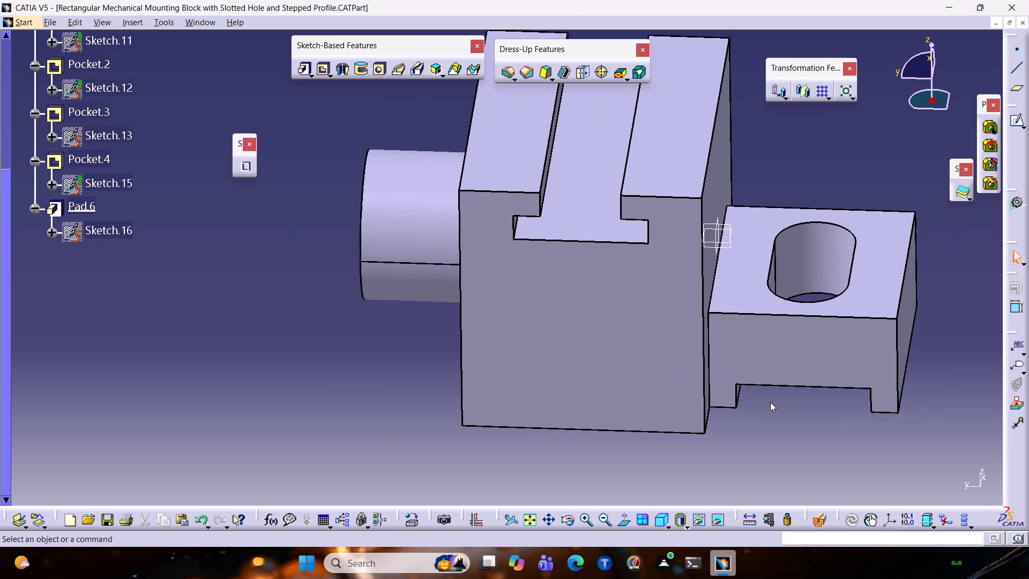
middle_drag(768, 405, 847, 391)
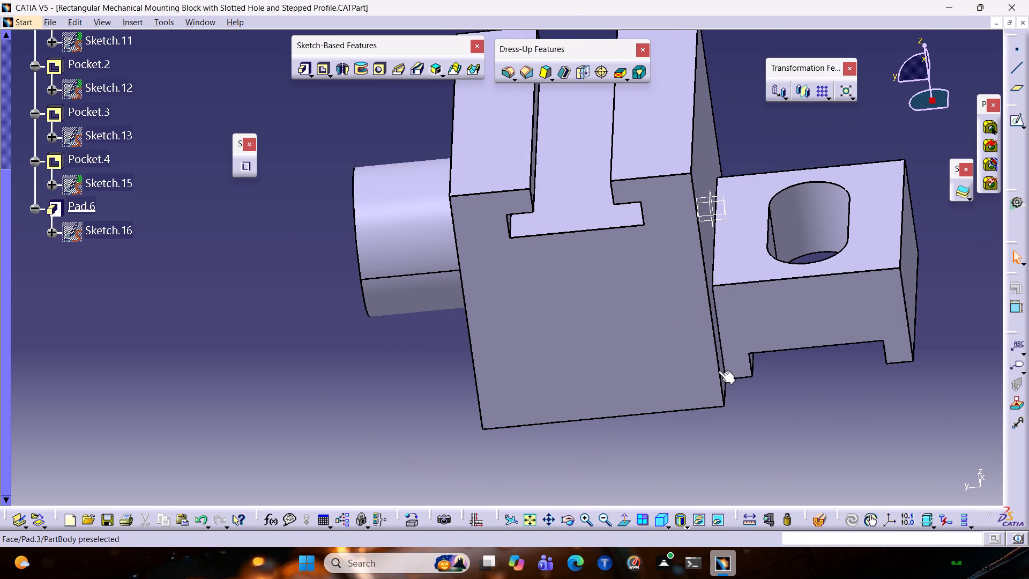
middle_drag(806, 130, 772, 206)
ctrl+middle_drag(769, 212, 678, 357)
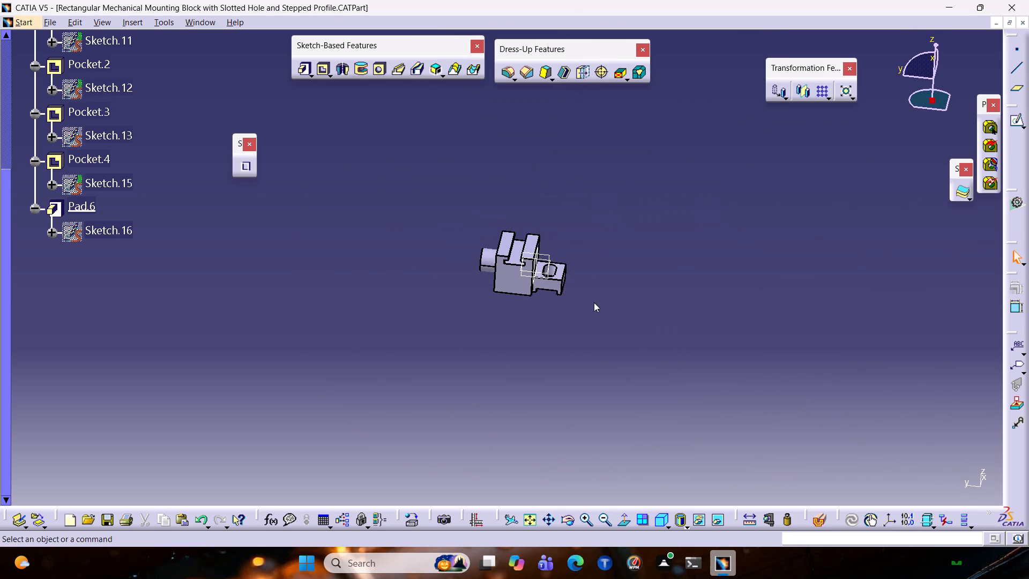
ctrl+middle_drag(594, 301, 648, 235)
ctrl+middle_drag(695, 261, 771, 185)
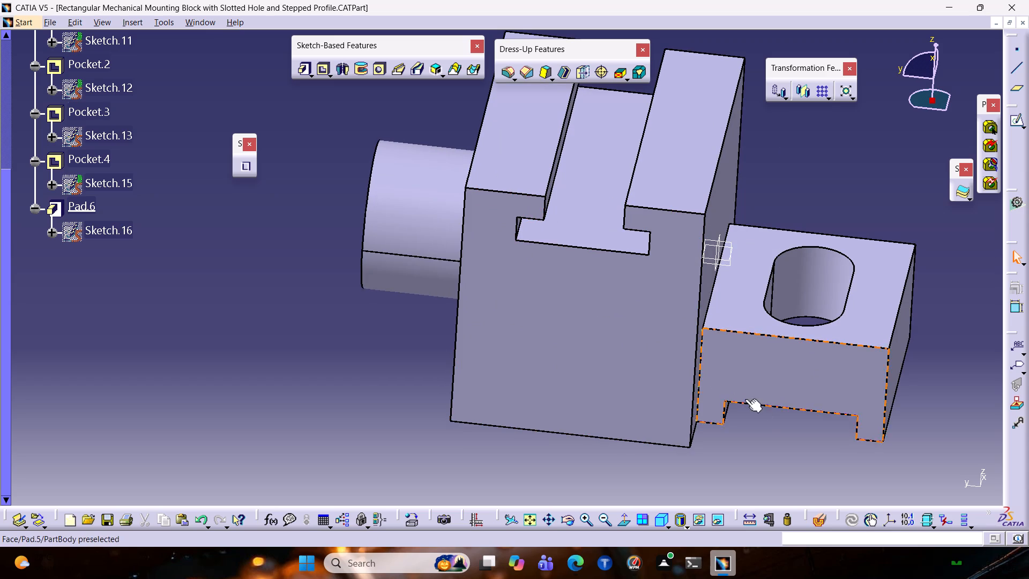
middle_drag(781, 429, 937, 320)
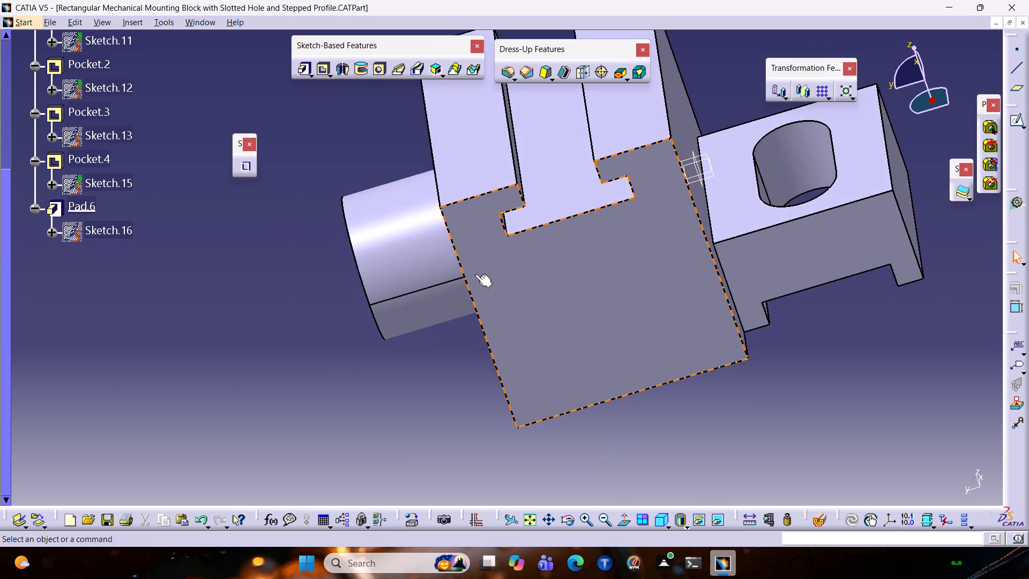
double_click(400, 252)
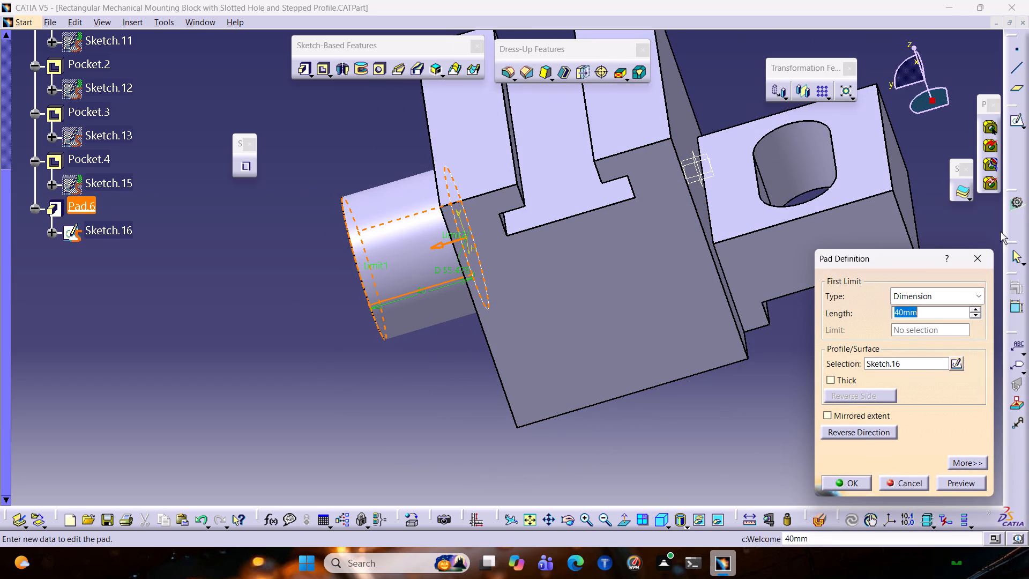
click(986, 255)
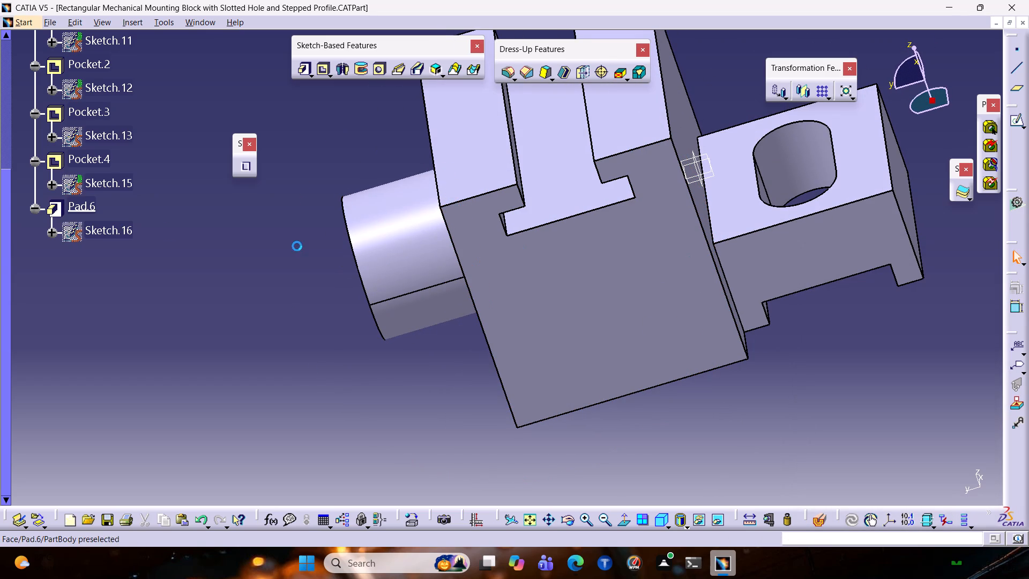
Delete the cylindrical pad together with its circle sketch.
right_click(85, 203)
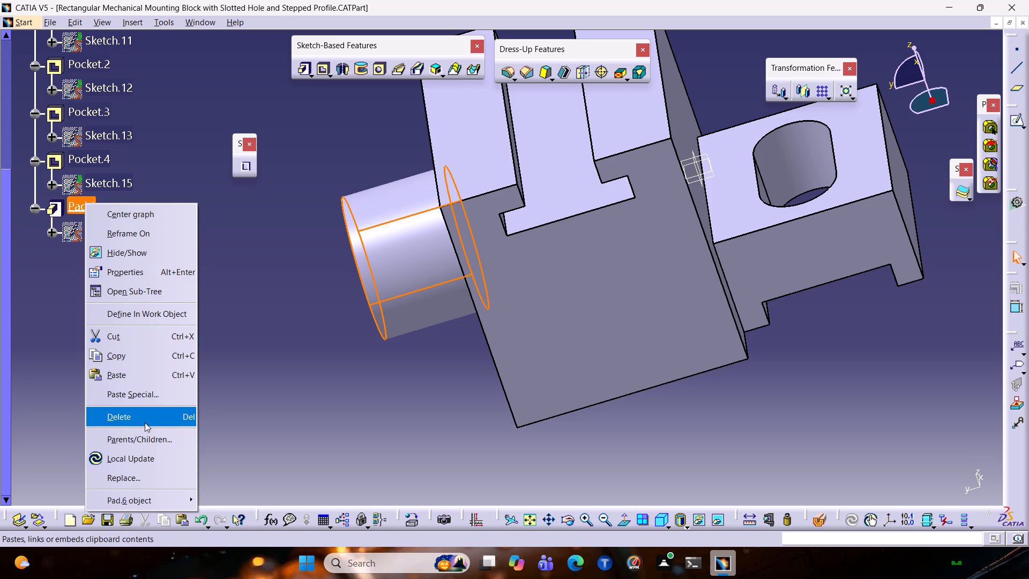
click(145, 422)
click(908, 486)
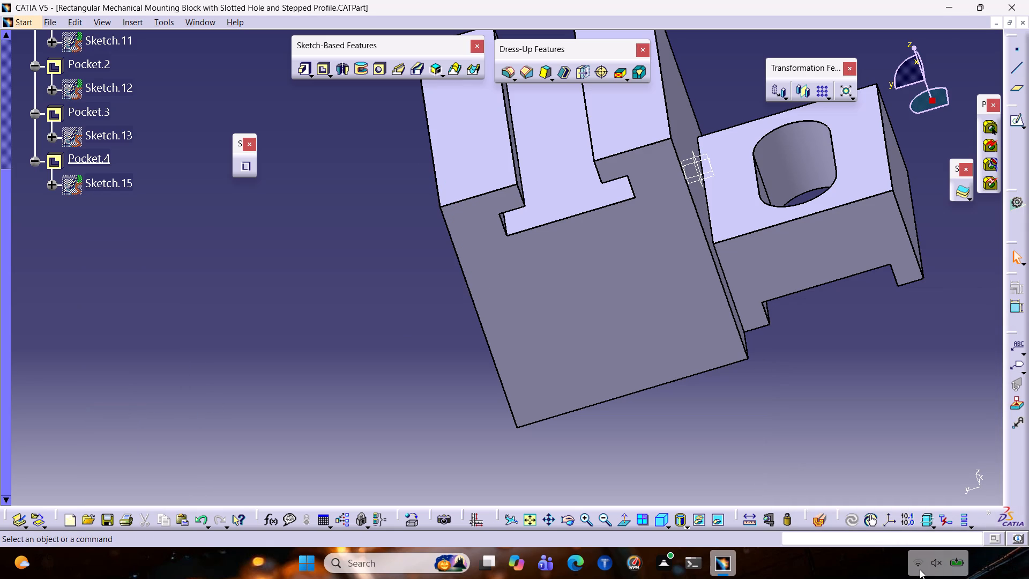
Examine the block from several angles, ending on the plain face opposite the side block.
ctrl+middle_drag(823, 291, 782, 338)
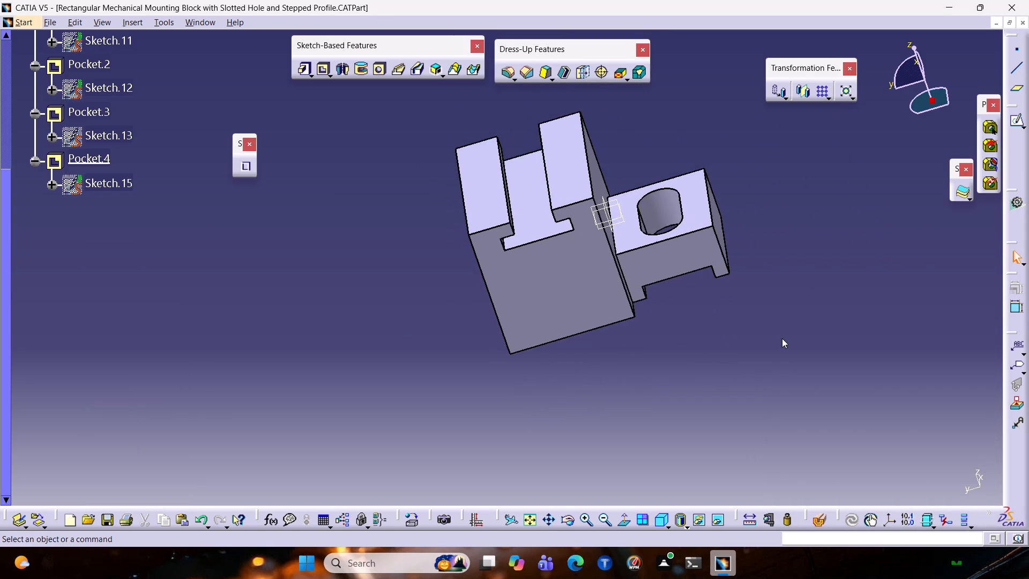
ctrl+middle_drag(795, 312, 862, 260)
middle_drag(862, 291, 501, 398)
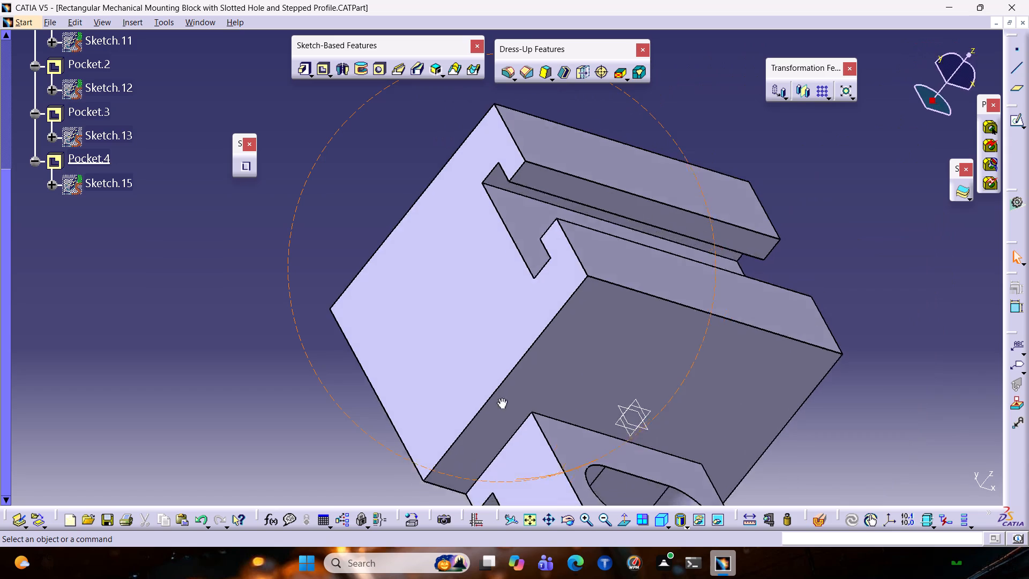
middle_drag(501, 398, 691, 438)
ctrl+middle_drag(693, 331, 803, 269)
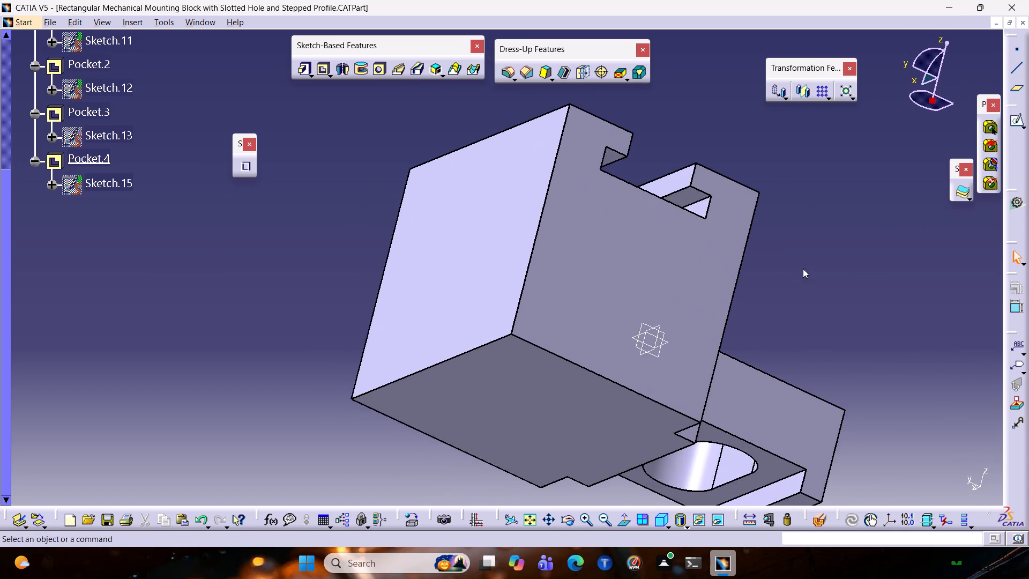
middle_drag(801, 269, 803, 396)
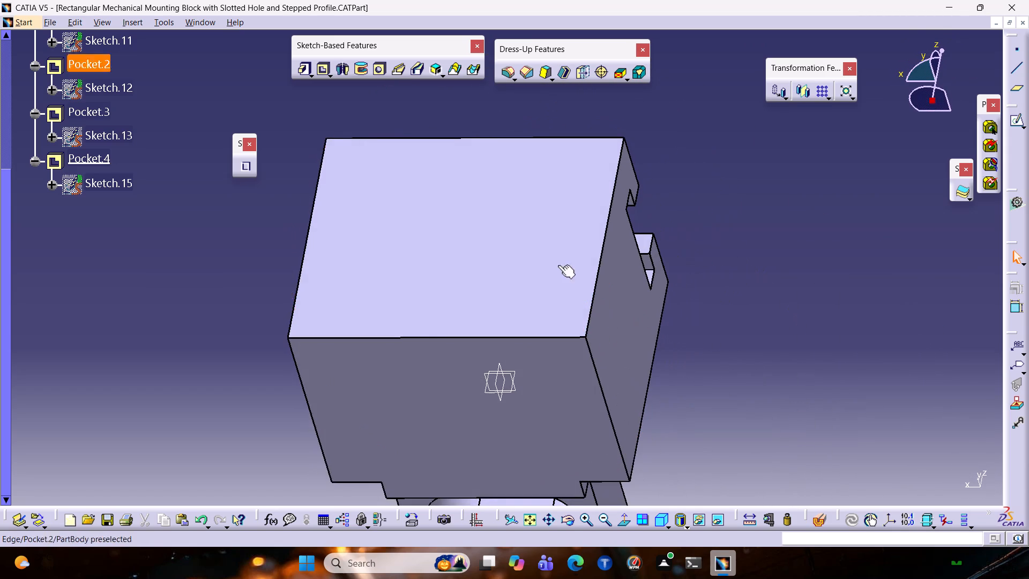
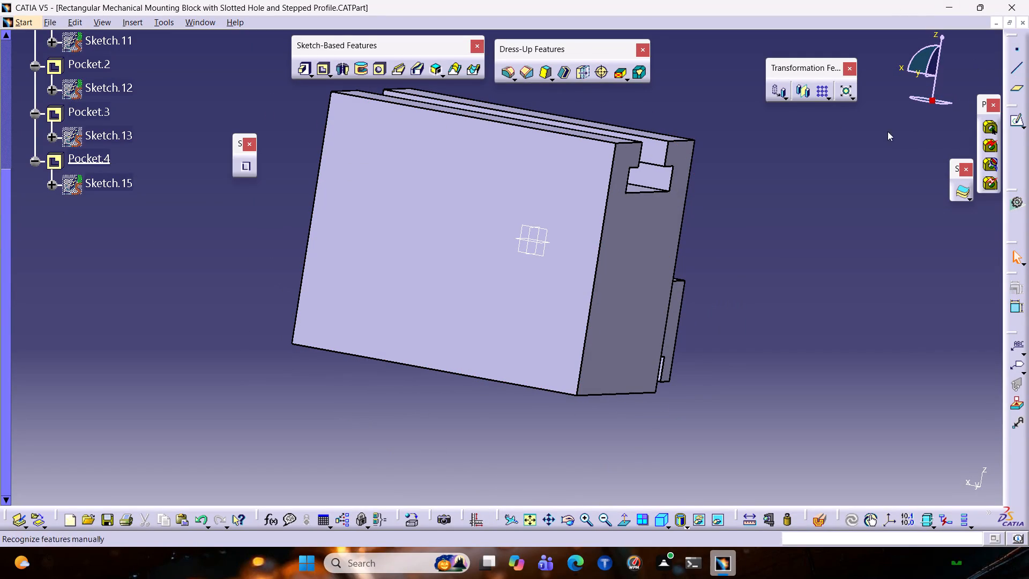
Start a sketch on the block's plain face opposite the side block and draw an origin-centred circle about 70 mm in diameter.
click(494, 217)
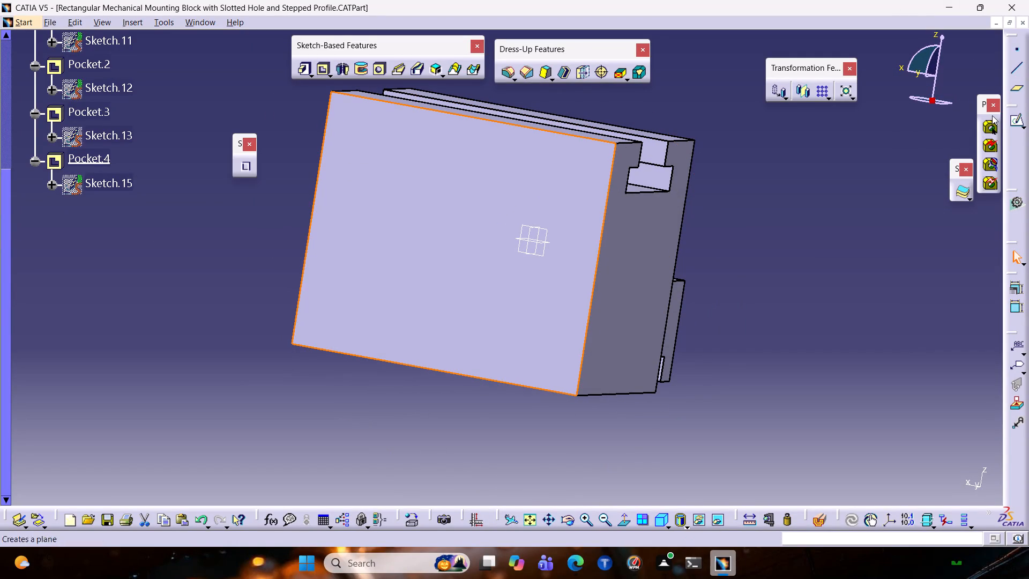
click(1012, 116)
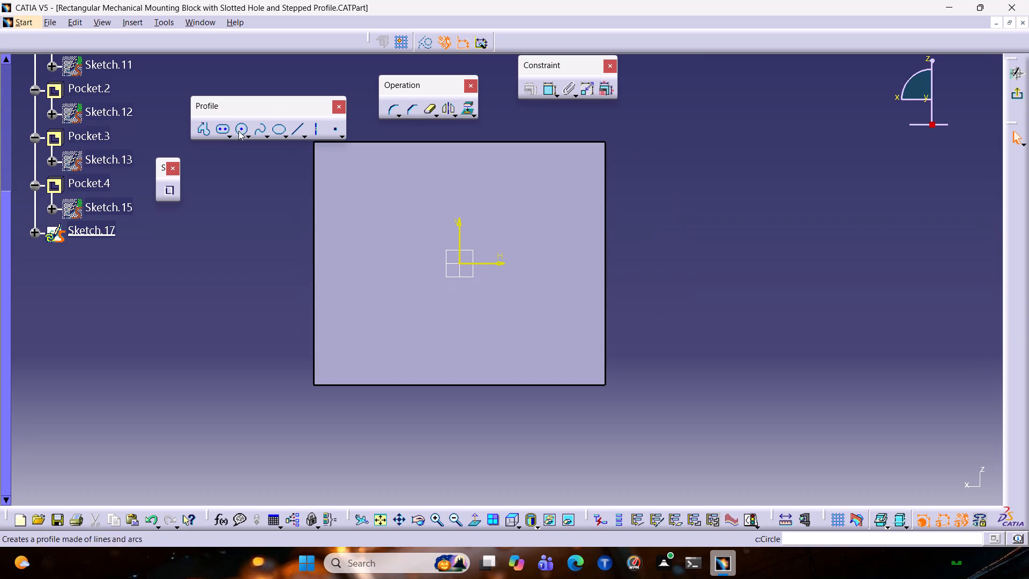
click(238, 131)
click(459, 264)
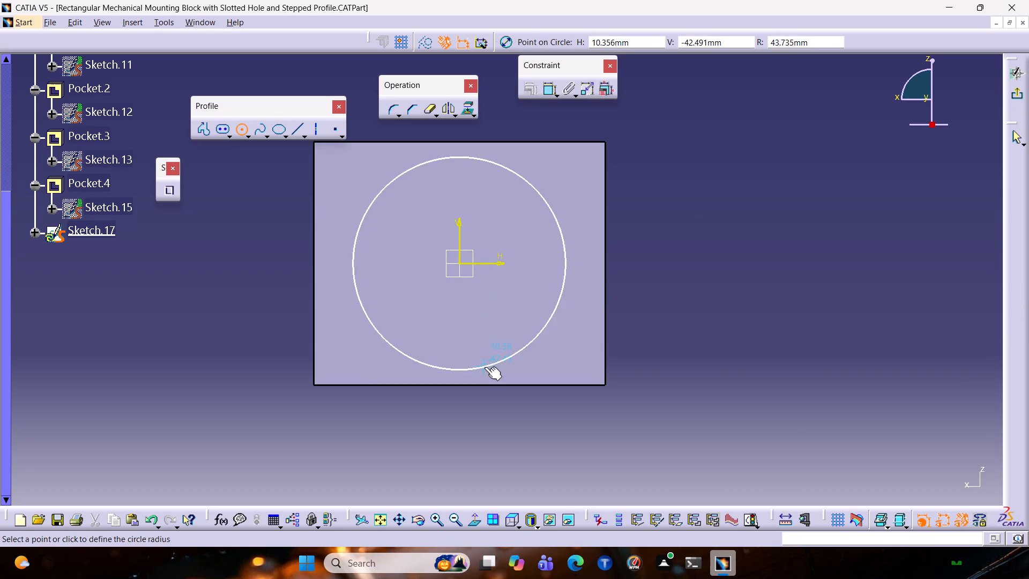
click(490, 342)
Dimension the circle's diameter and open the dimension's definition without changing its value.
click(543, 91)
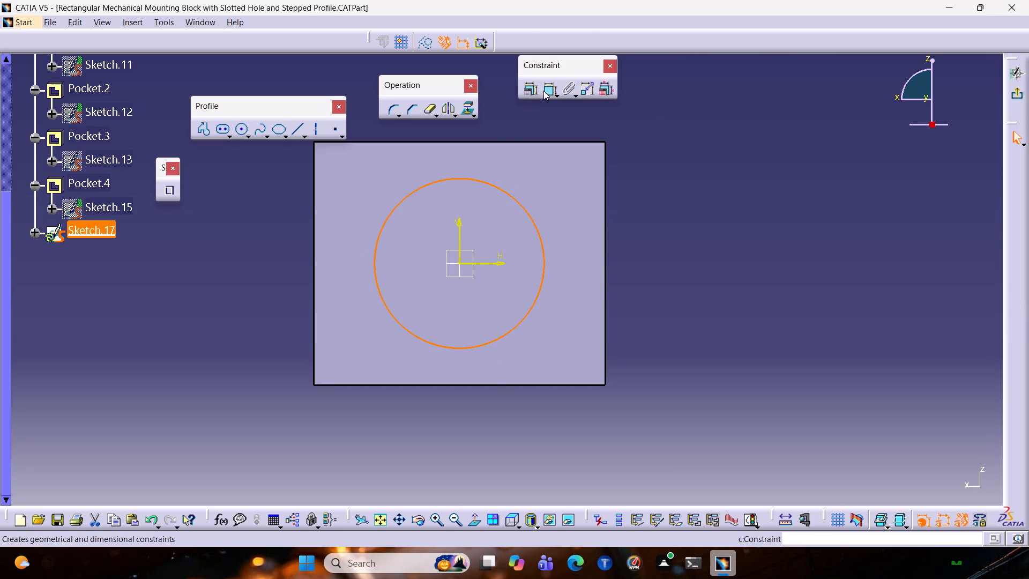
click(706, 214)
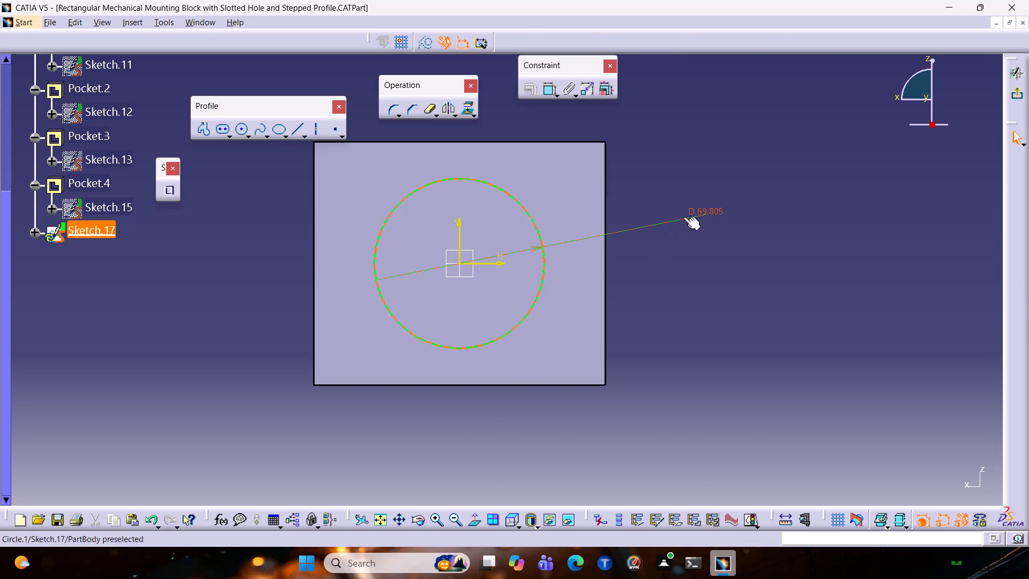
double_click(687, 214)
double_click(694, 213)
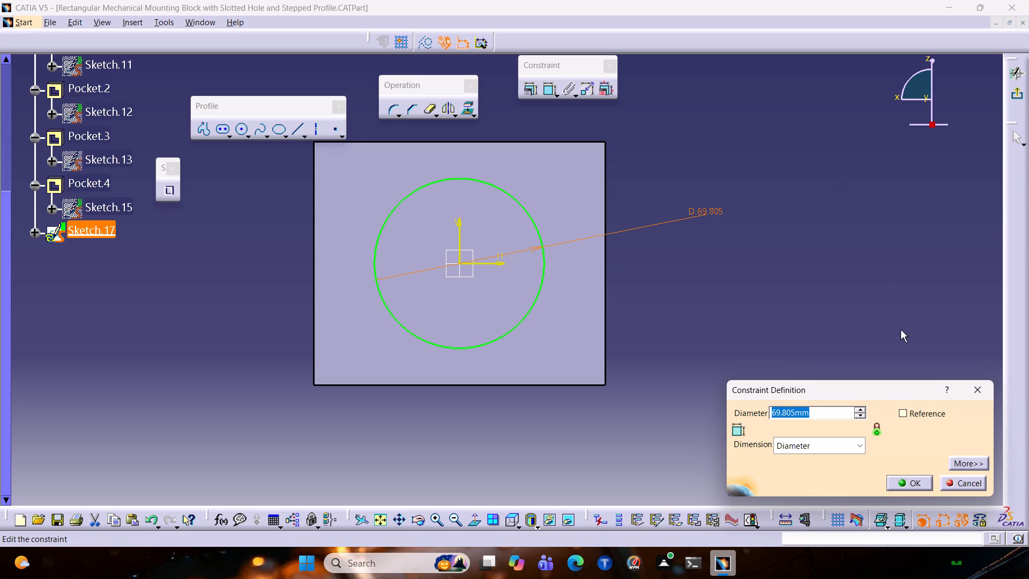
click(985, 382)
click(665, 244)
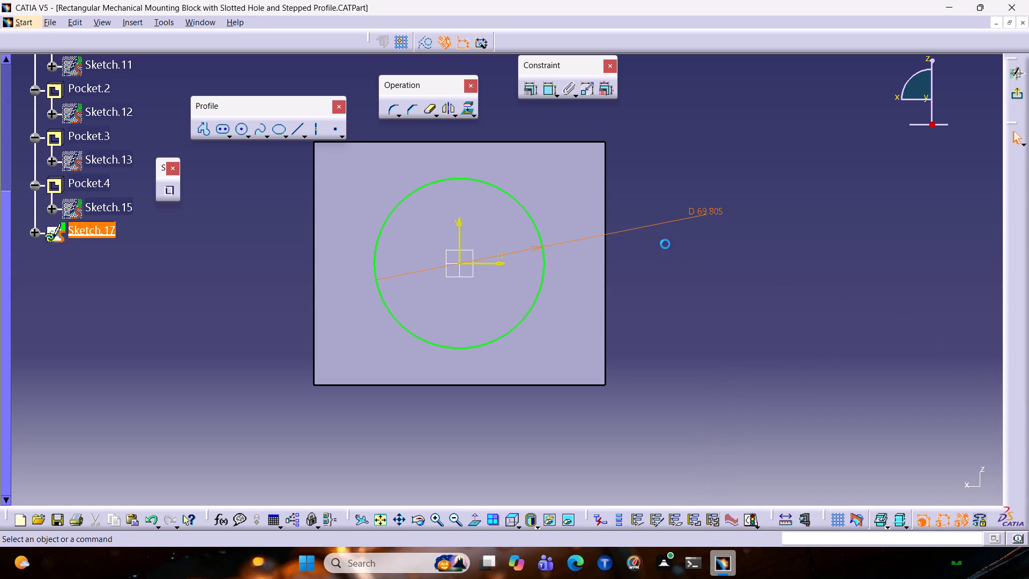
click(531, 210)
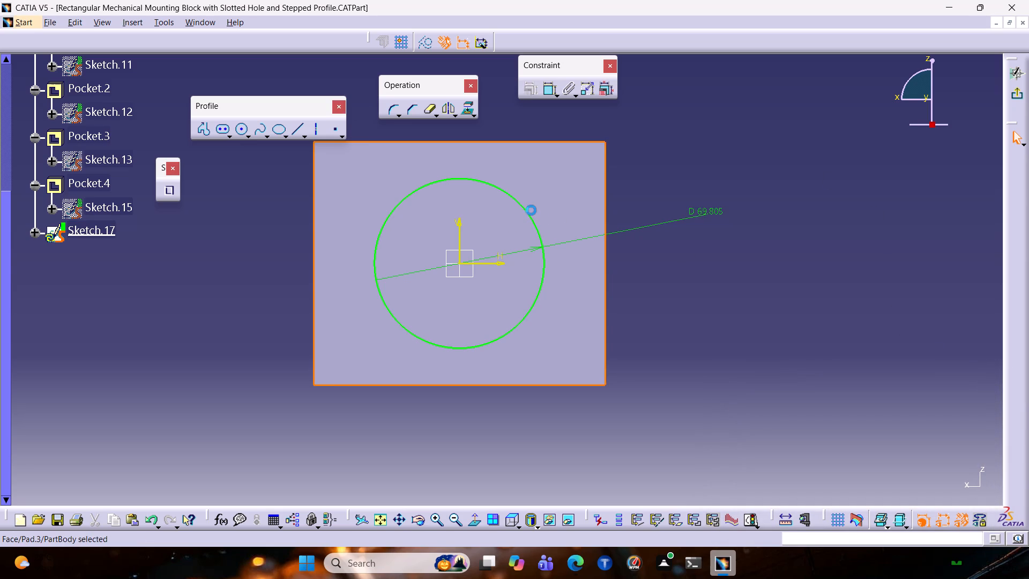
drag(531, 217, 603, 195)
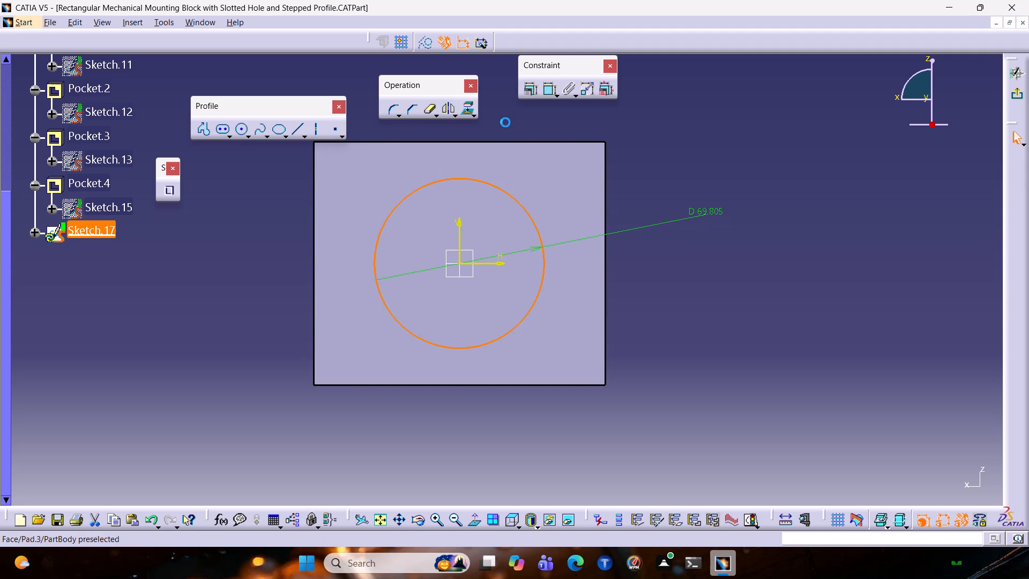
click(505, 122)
Check the distances from the sketch axes to the face's upper and side edges with temporary dimensions, discard both and exit the sketch.
click(551, 89)
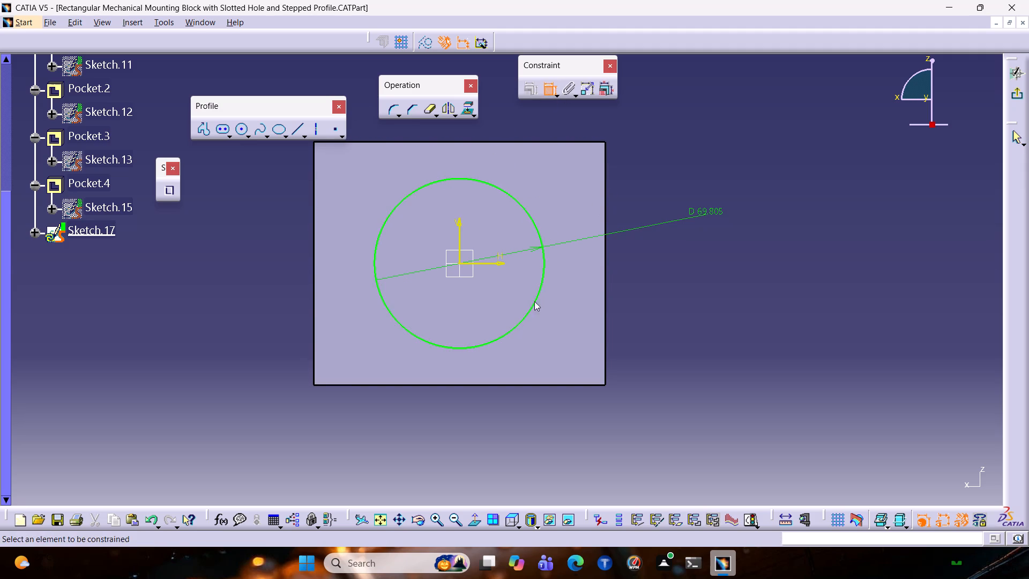
click(496, 260)
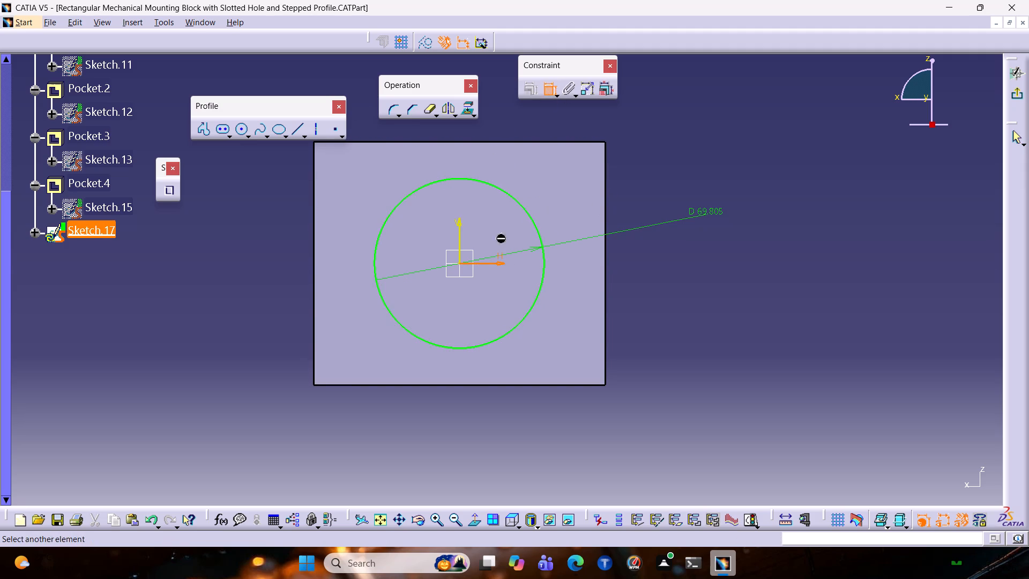
click(489, 140)
click(680, 157)
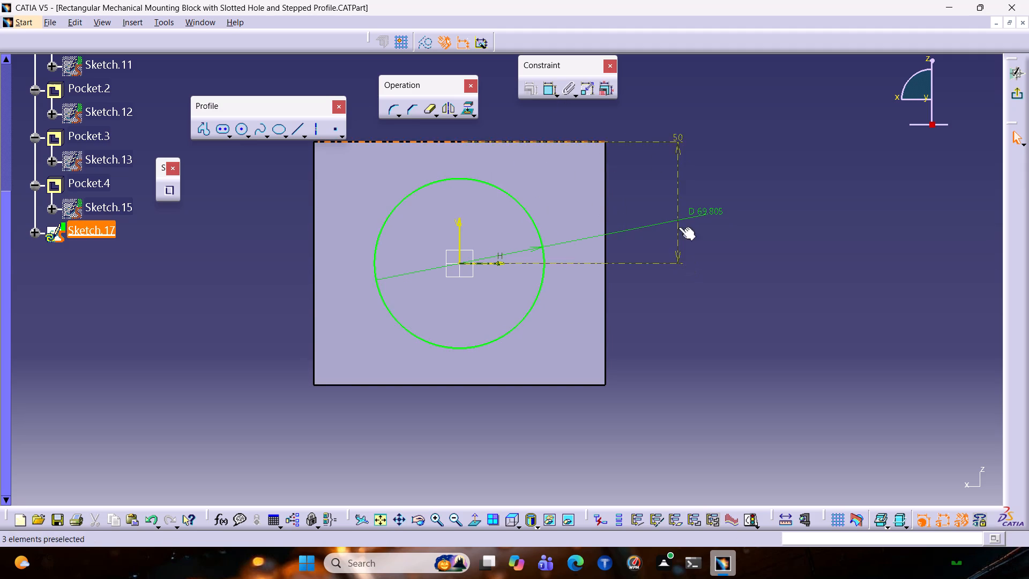
drag(674, 137, 663, 212)
click(683, 214)
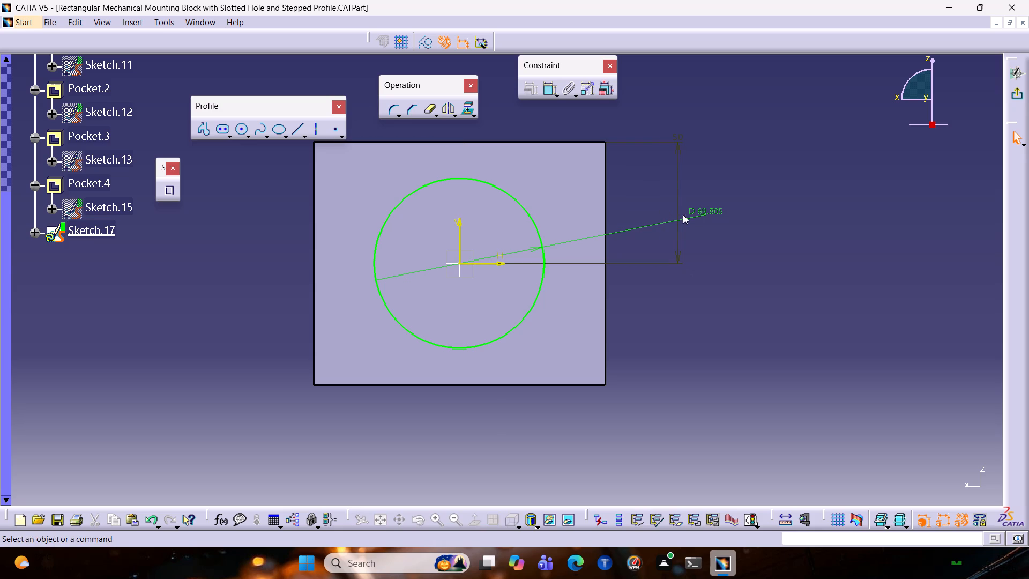
click(680, 153)
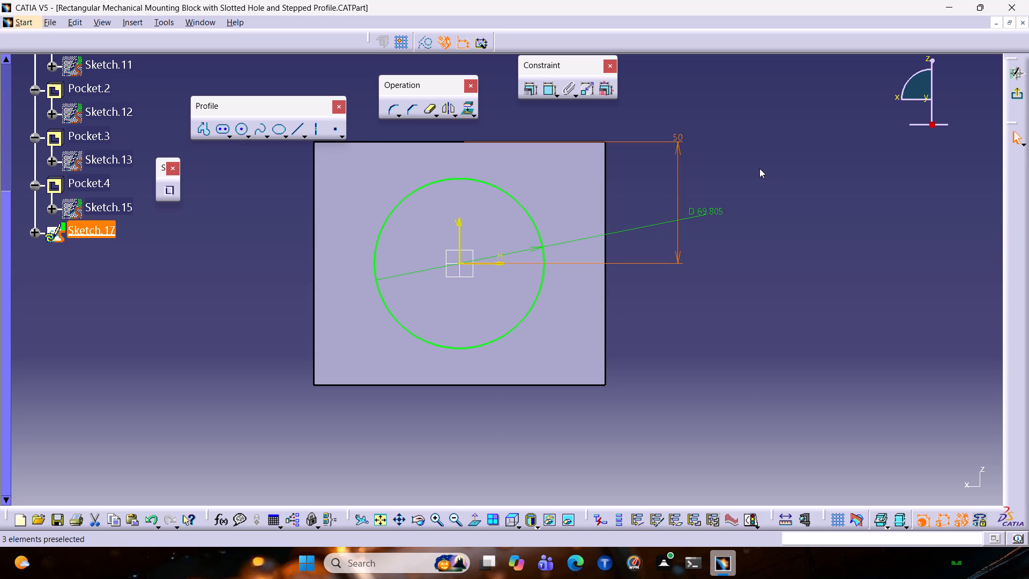
key(Delete)
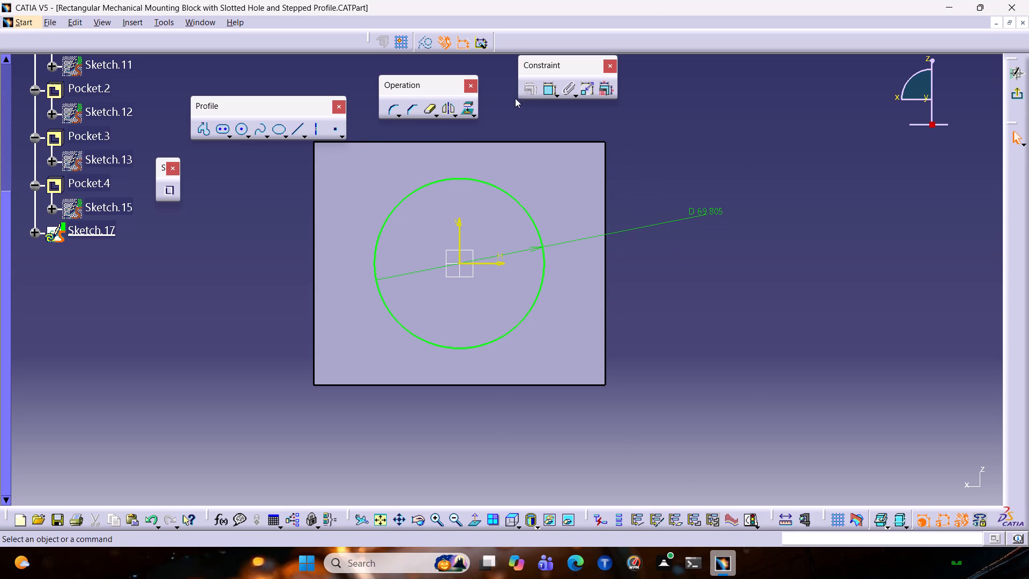
click(544, 86)
click(457, 237)
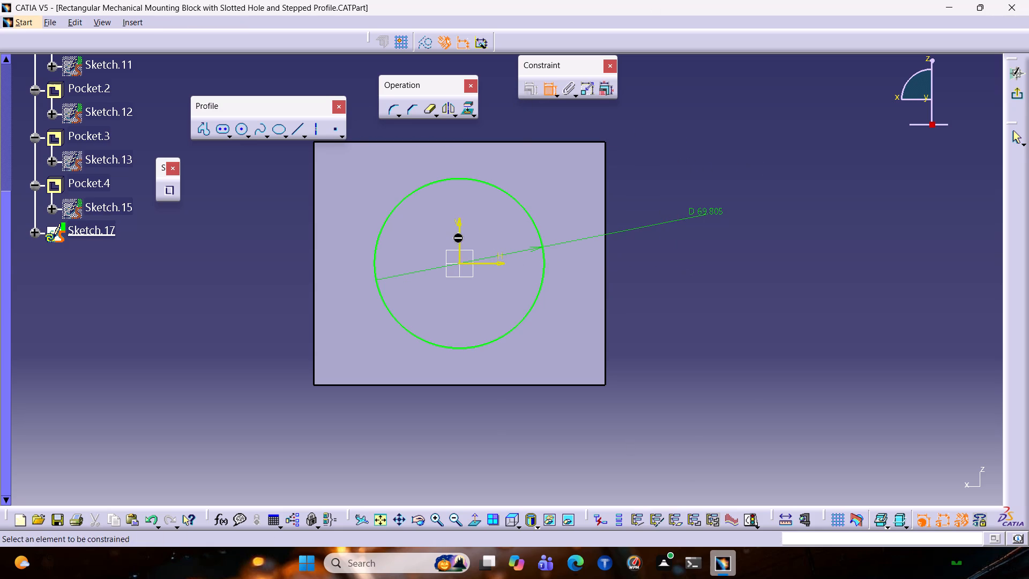
click(603, 215)
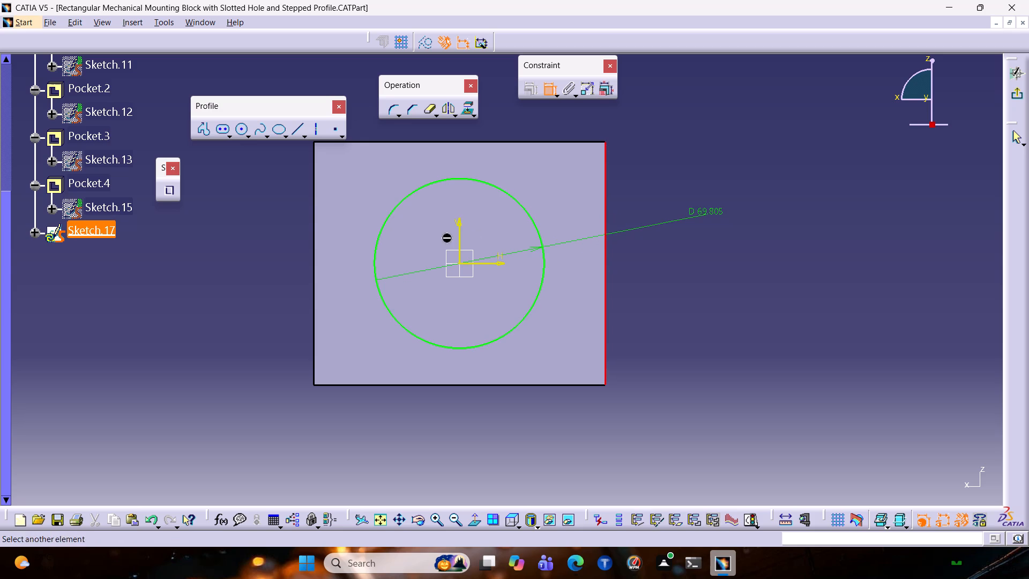
click(460, 228)
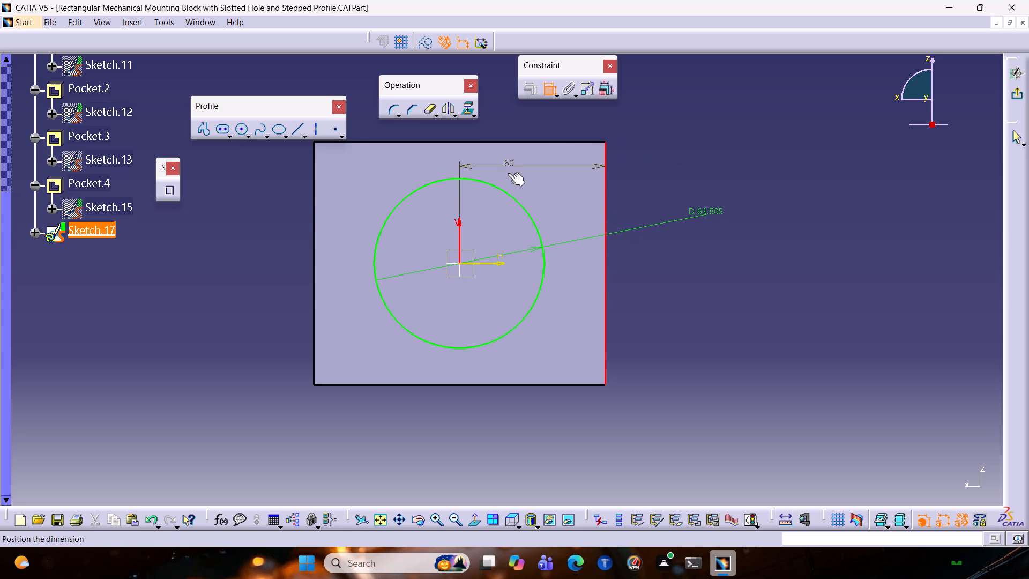
key(Escape)
key(Escape)
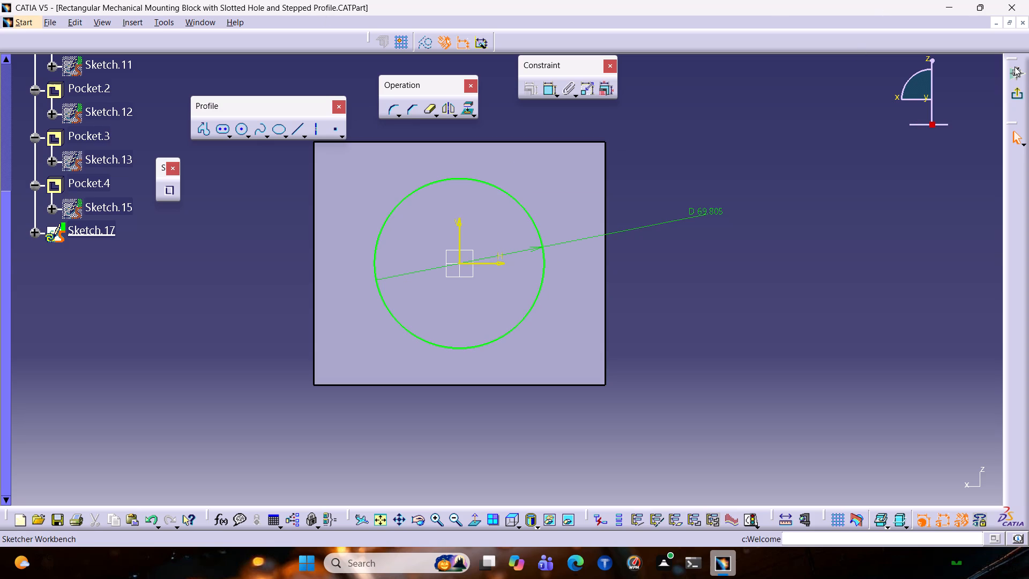
click(1019, 97)
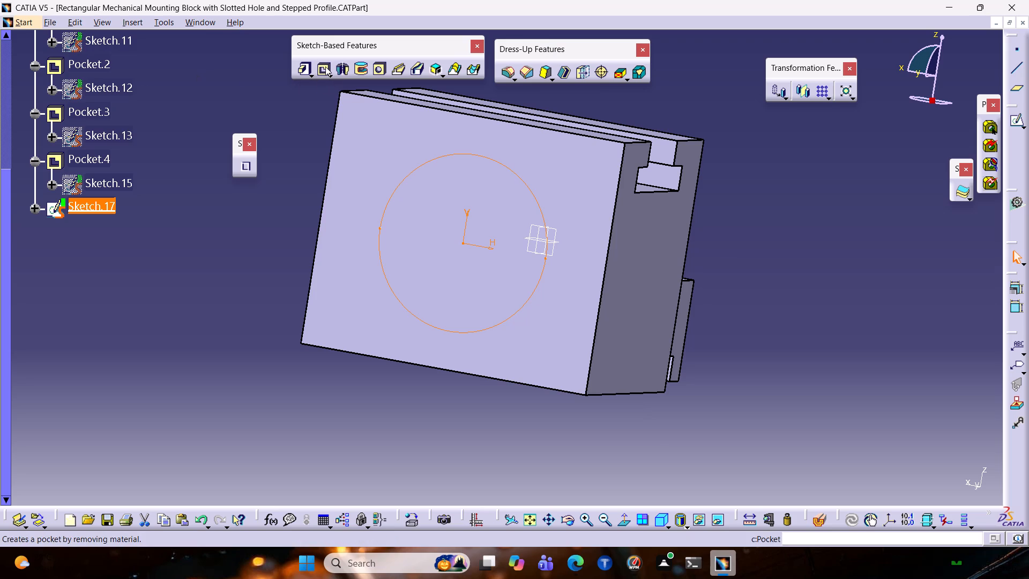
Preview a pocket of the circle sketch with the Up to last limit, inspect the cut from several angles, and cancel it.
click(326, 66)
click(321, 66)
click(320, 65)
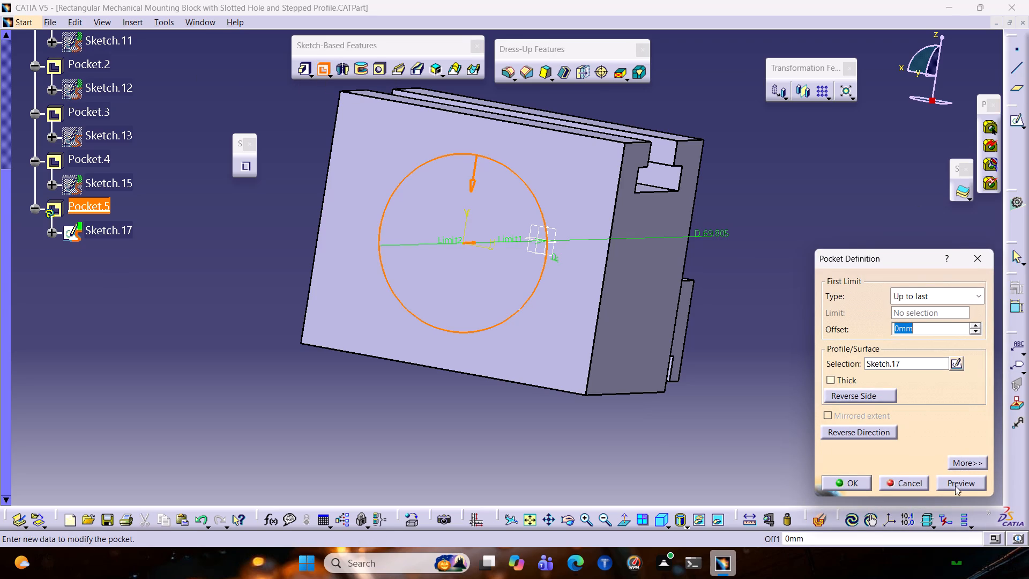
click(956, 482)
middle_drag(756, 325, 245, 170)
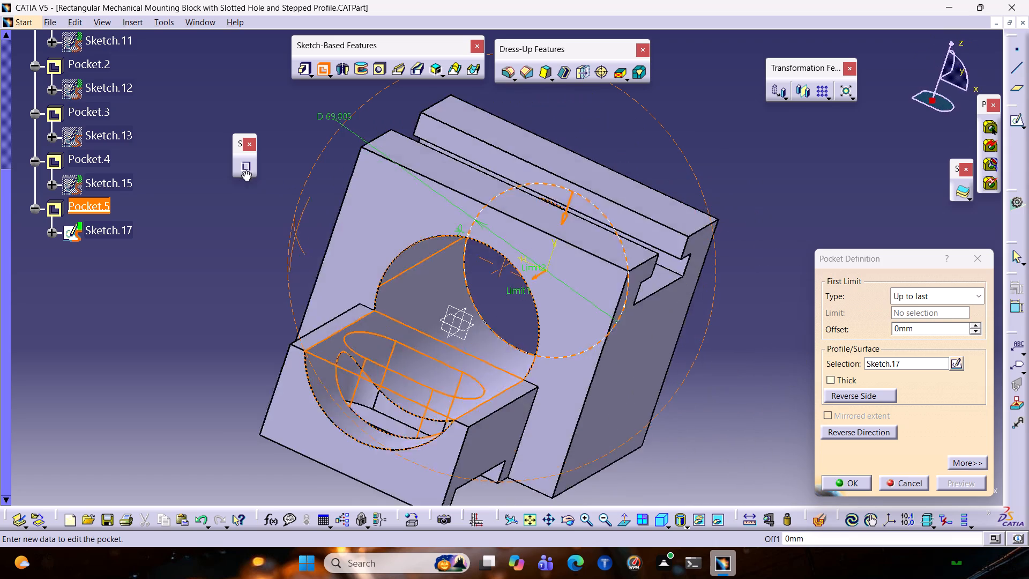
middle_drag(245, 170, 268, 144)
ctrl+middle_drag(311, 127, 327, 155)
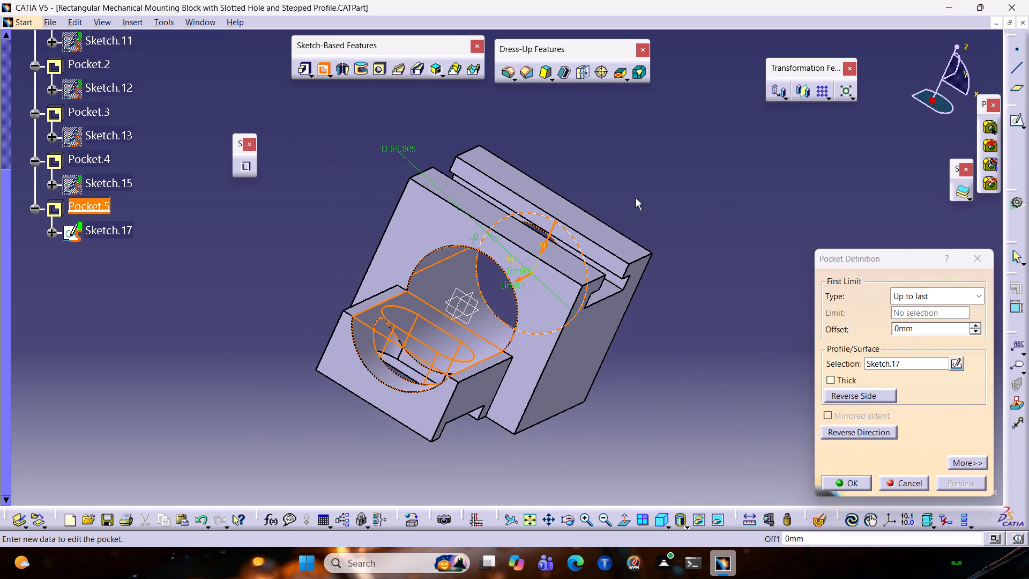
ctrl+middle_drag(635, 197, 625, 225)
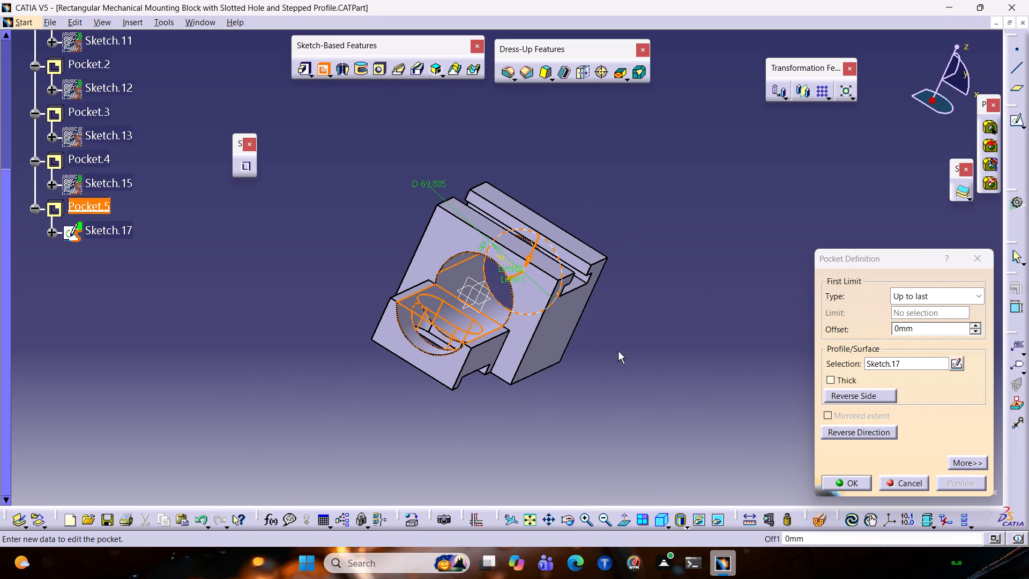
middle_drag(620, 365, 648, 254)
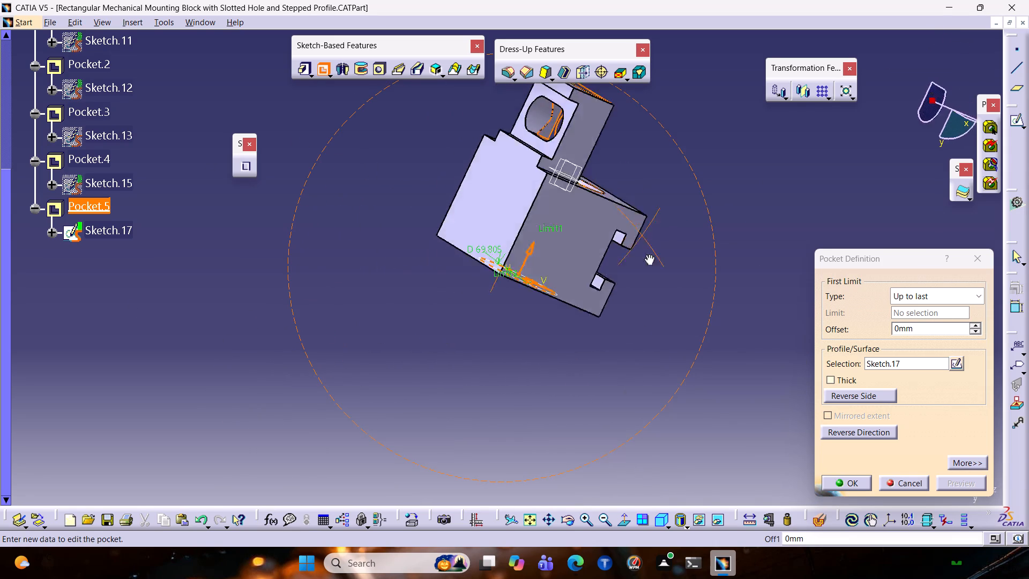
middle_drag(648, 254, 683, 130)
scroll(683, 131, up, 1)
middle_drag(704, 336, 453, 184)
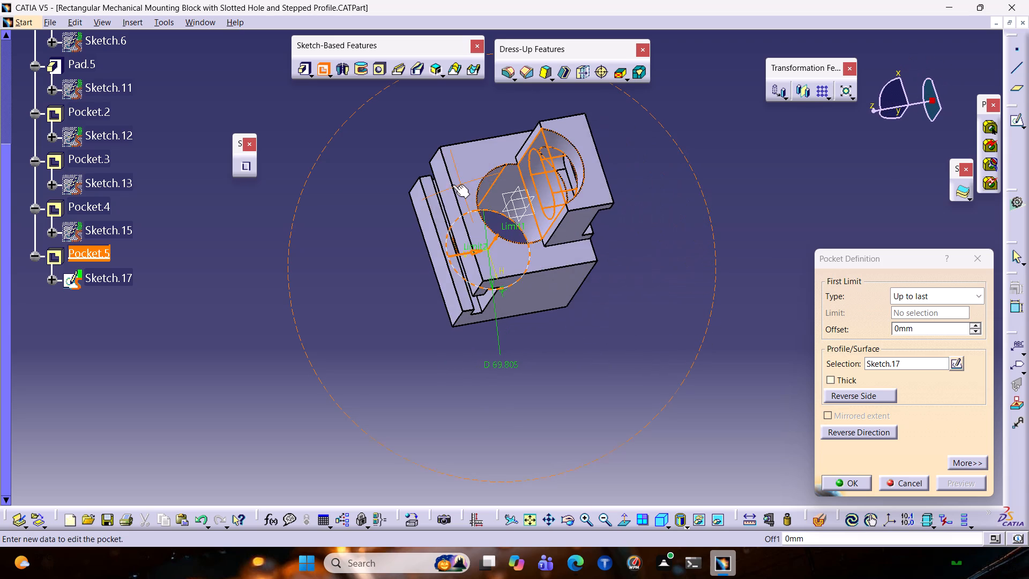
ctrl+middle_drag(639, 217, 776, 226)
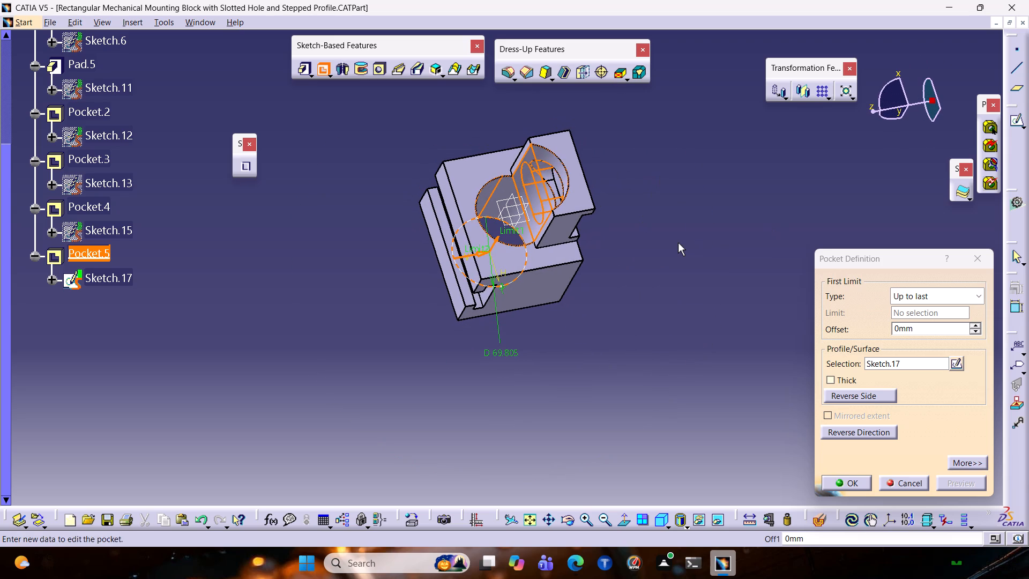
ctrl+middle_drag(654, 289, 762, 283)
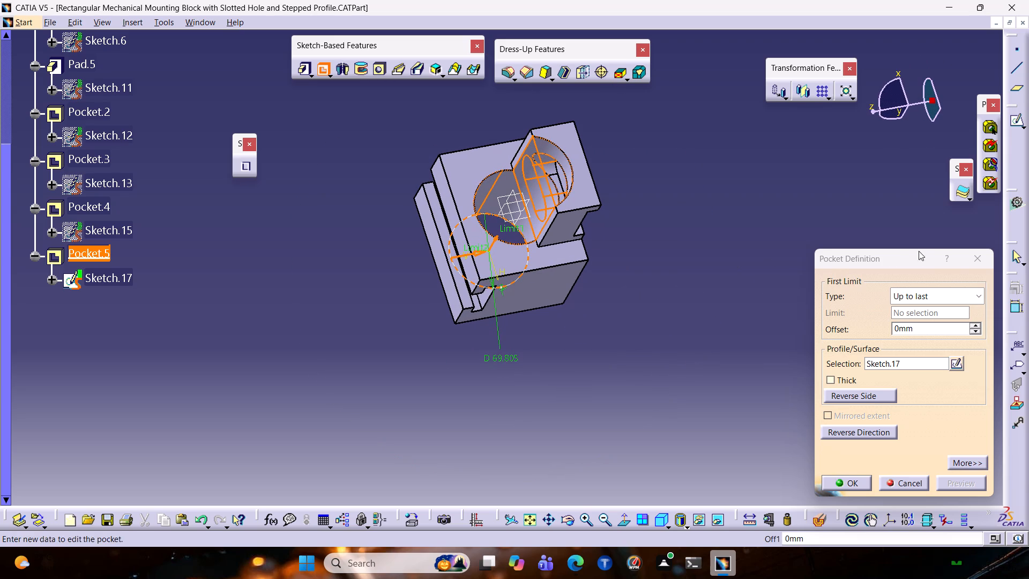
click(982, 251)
Reopen the circle sketch on the block's plain face and delete the circle.
click(673, 227)
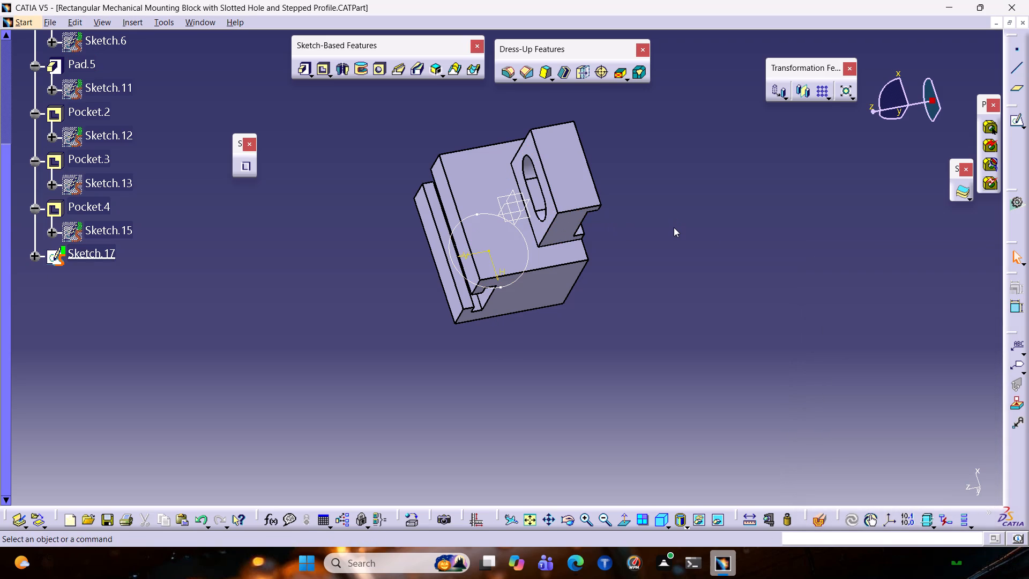
middle_drag(674, 227, 663, 356)
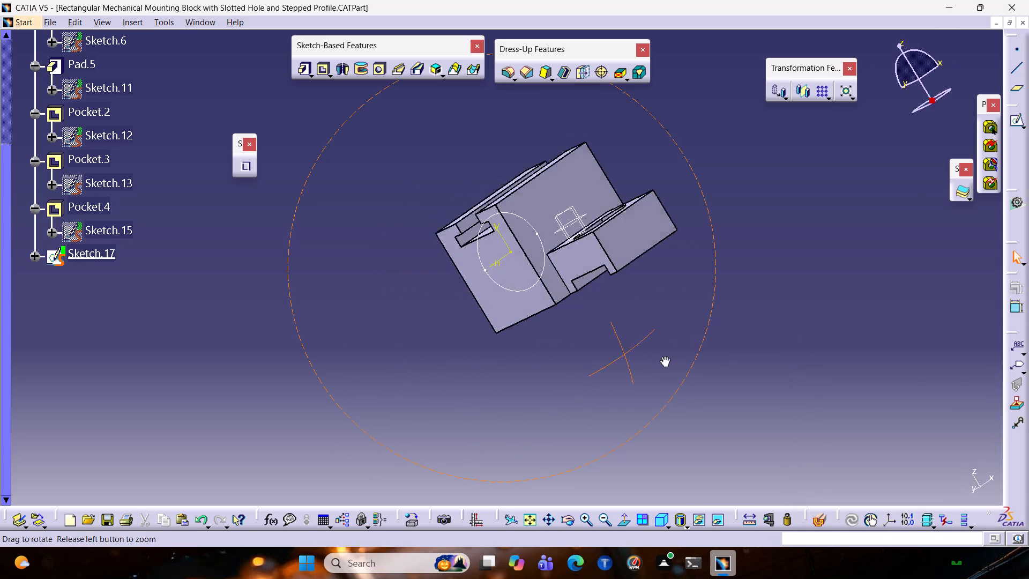
middle_drag(663, 356, 768, 314)
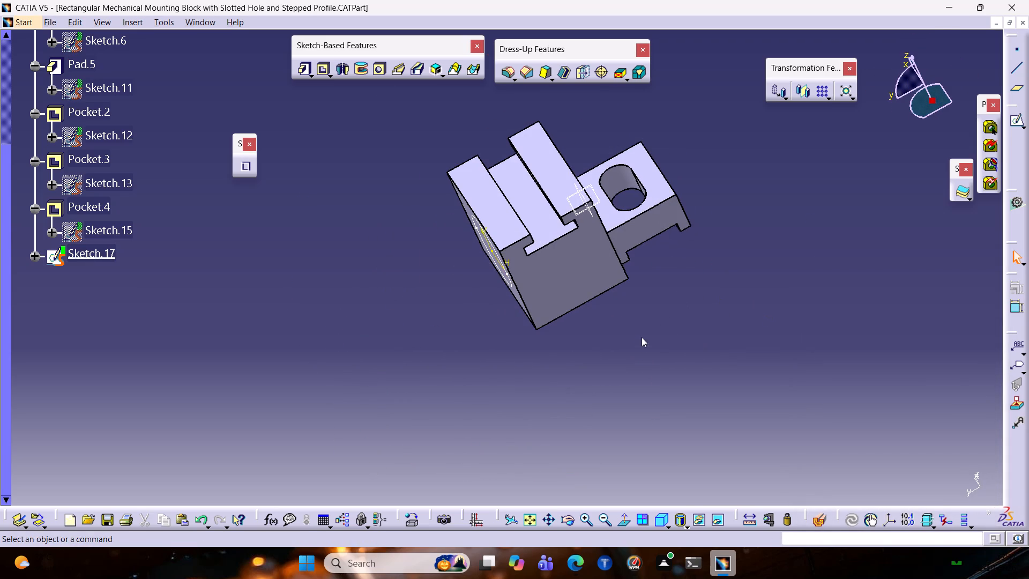
ctrl+middle_drag(640, 343, 580, 298)
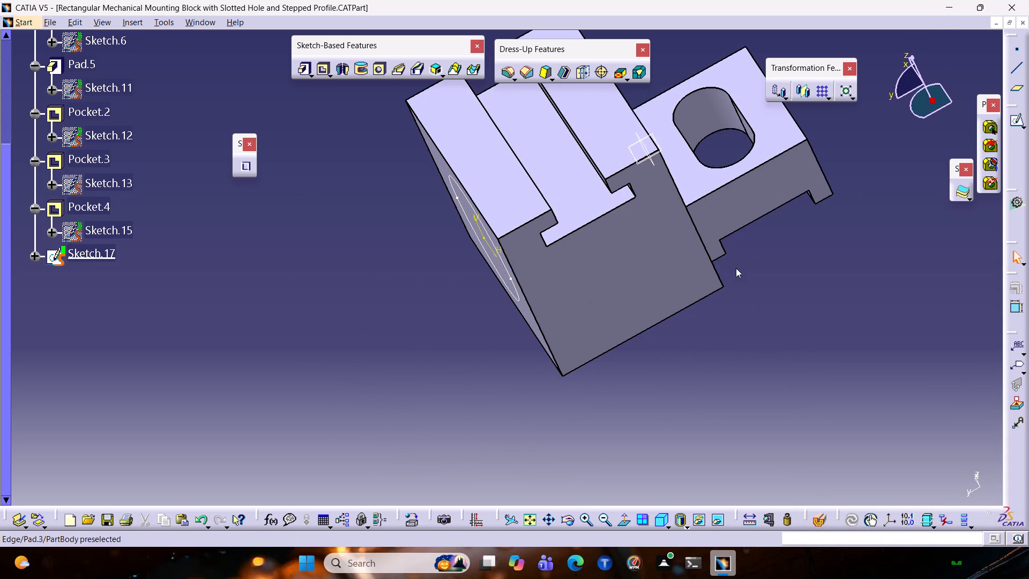
click(588, 309)
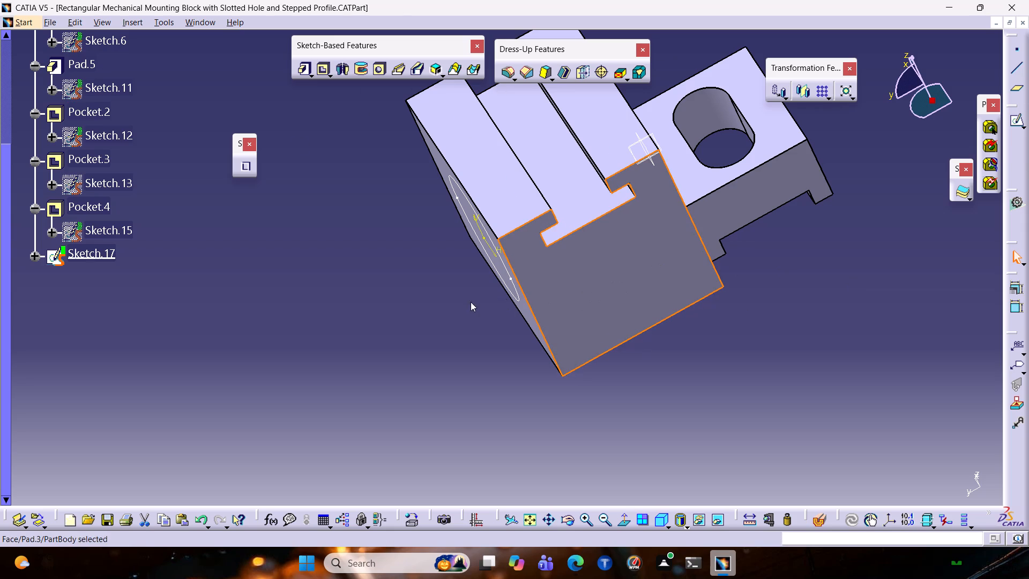
double_click(497, 253)
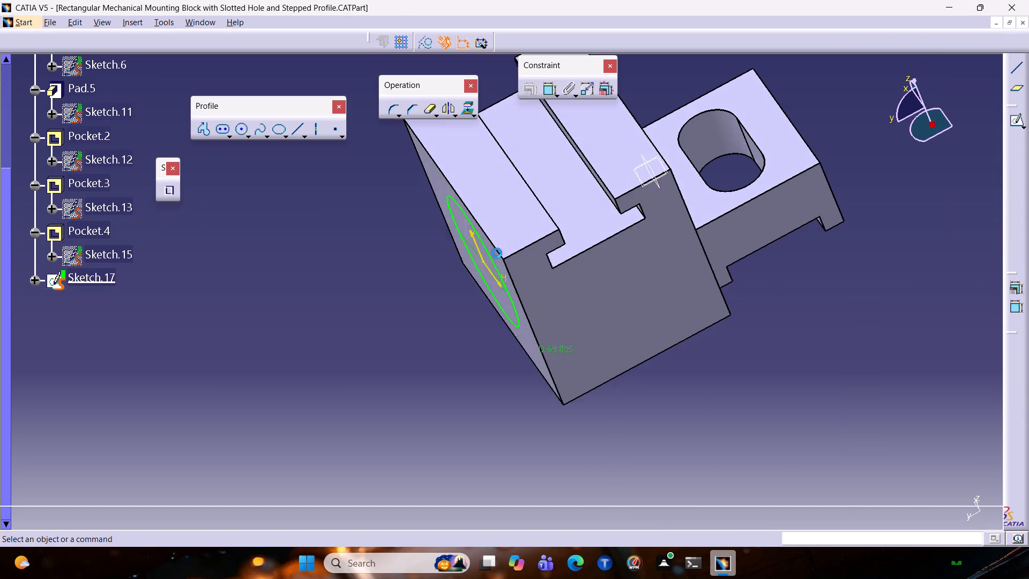
click(510, 222)
click(514, 221)
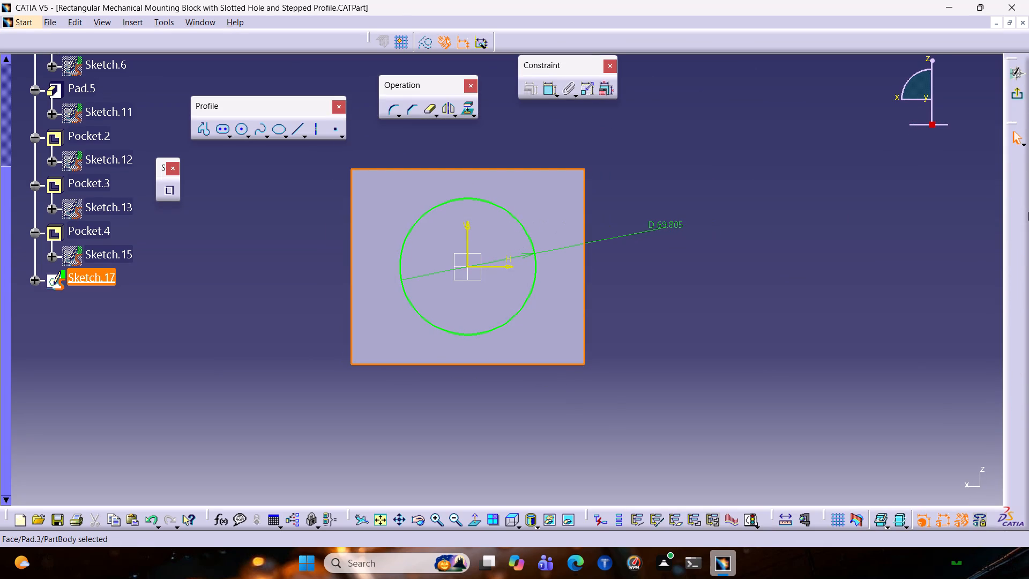
click(511, 318)
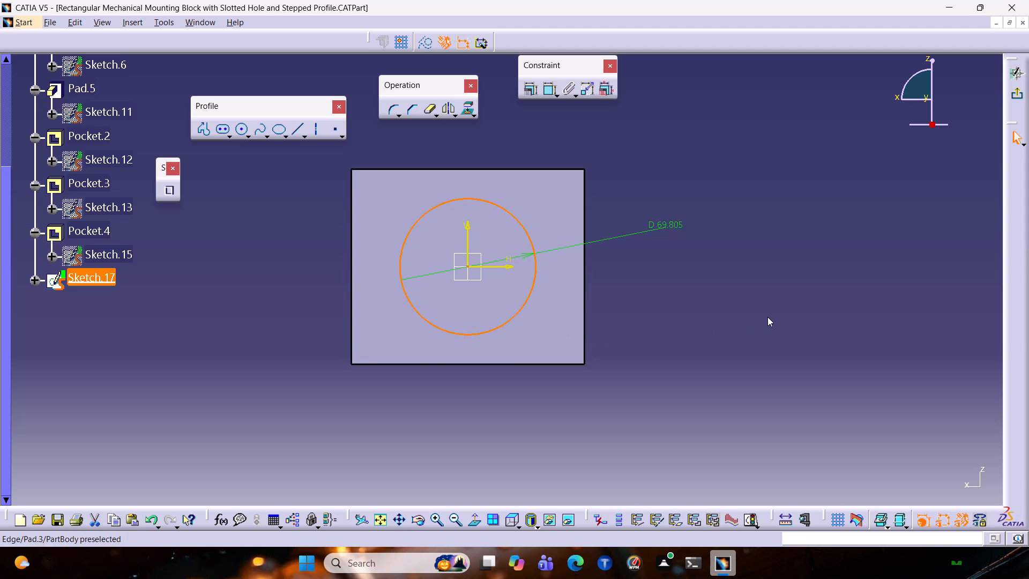
key(Delete)
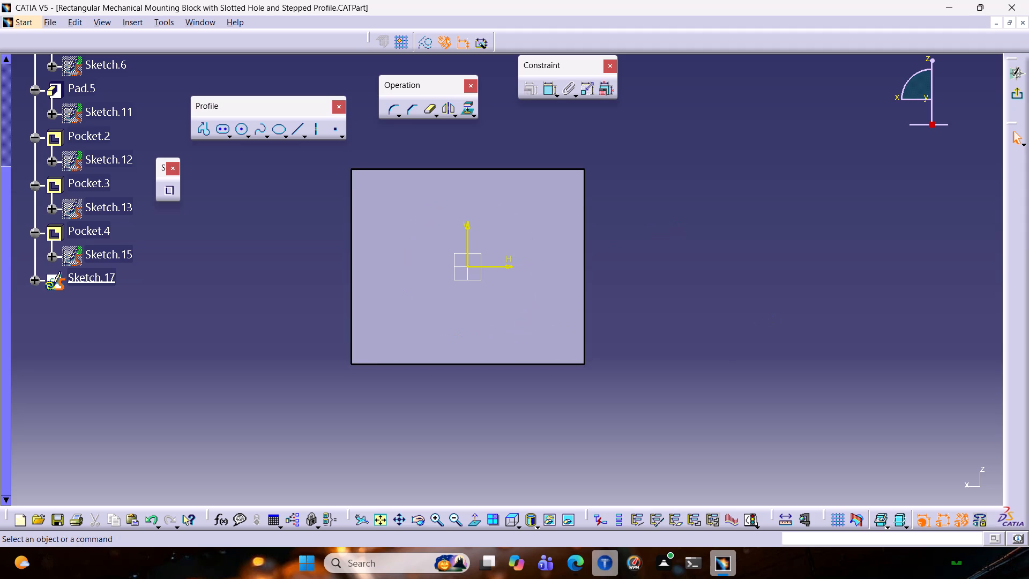
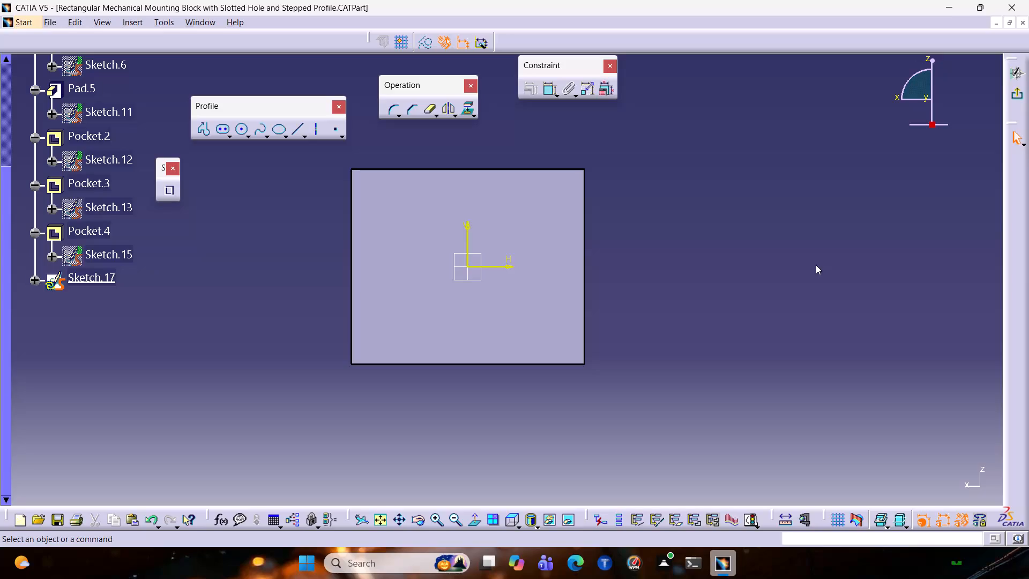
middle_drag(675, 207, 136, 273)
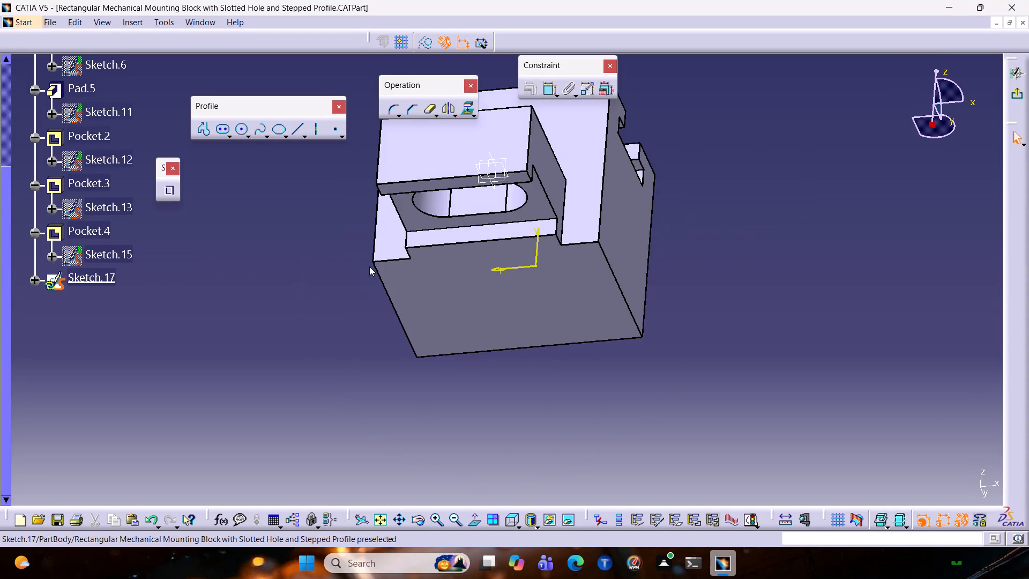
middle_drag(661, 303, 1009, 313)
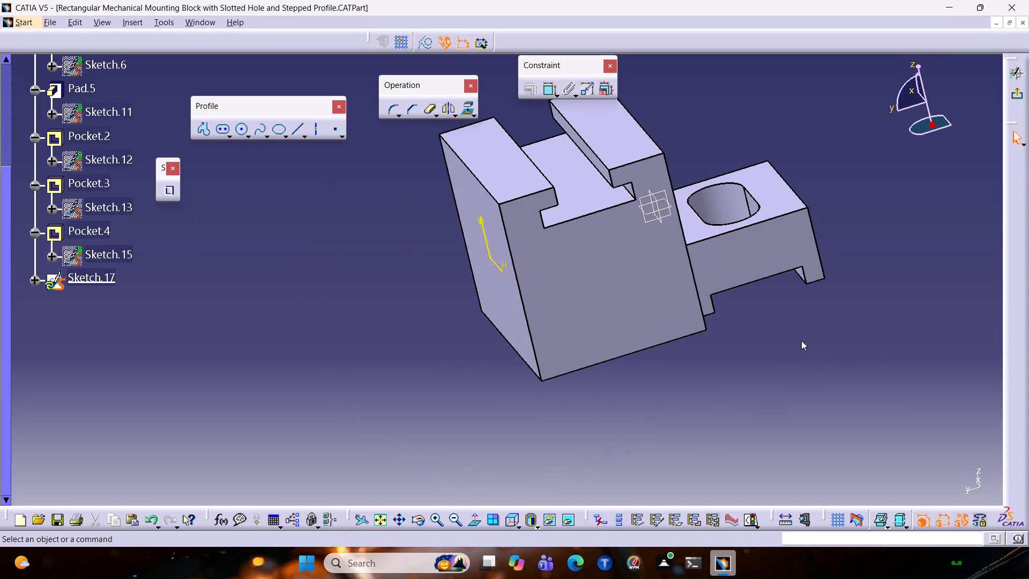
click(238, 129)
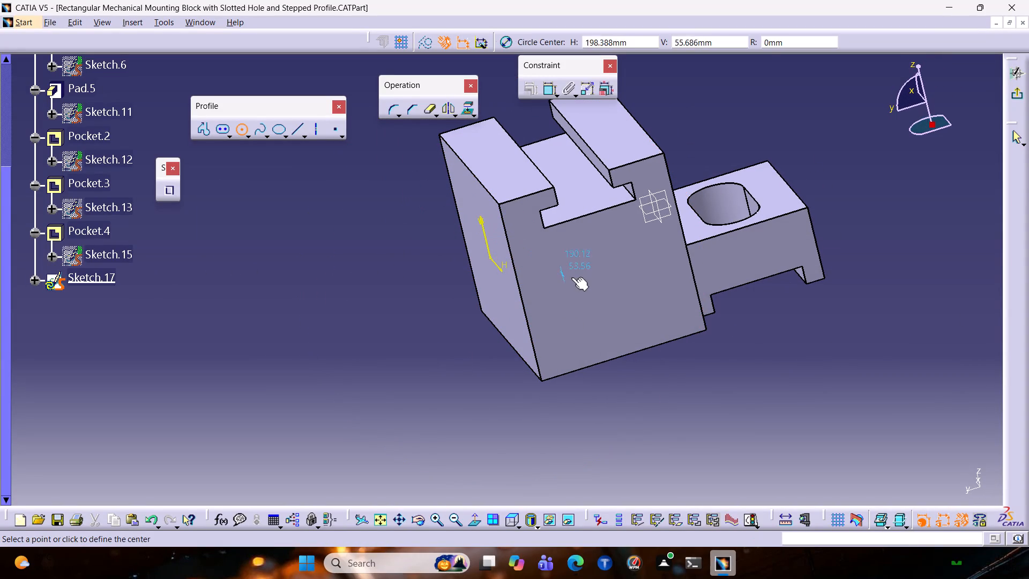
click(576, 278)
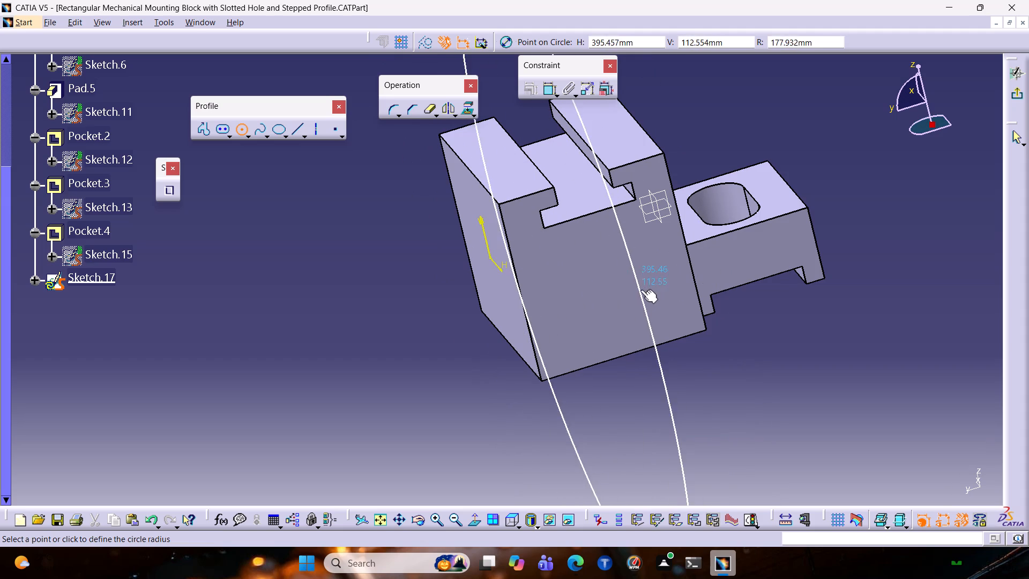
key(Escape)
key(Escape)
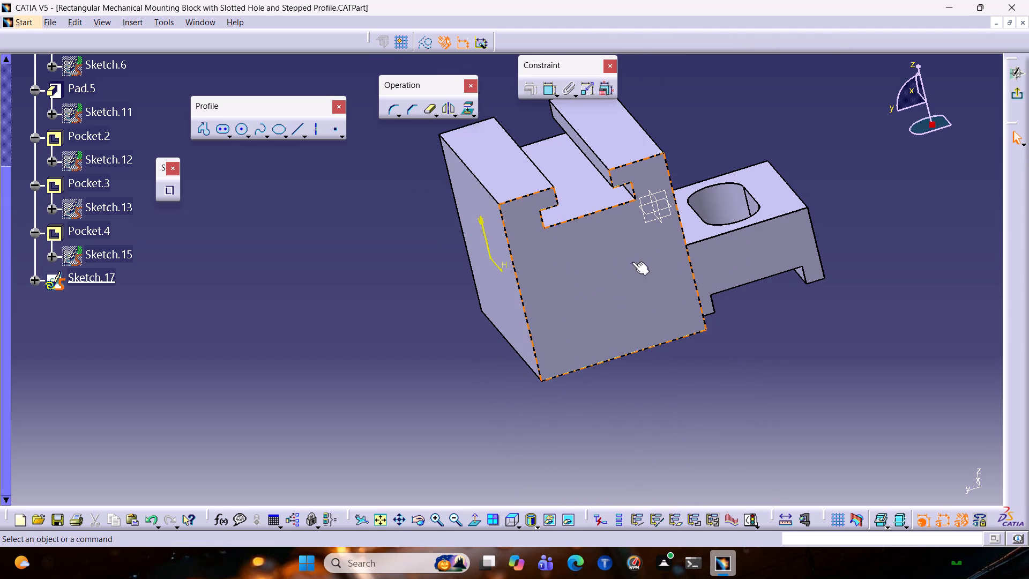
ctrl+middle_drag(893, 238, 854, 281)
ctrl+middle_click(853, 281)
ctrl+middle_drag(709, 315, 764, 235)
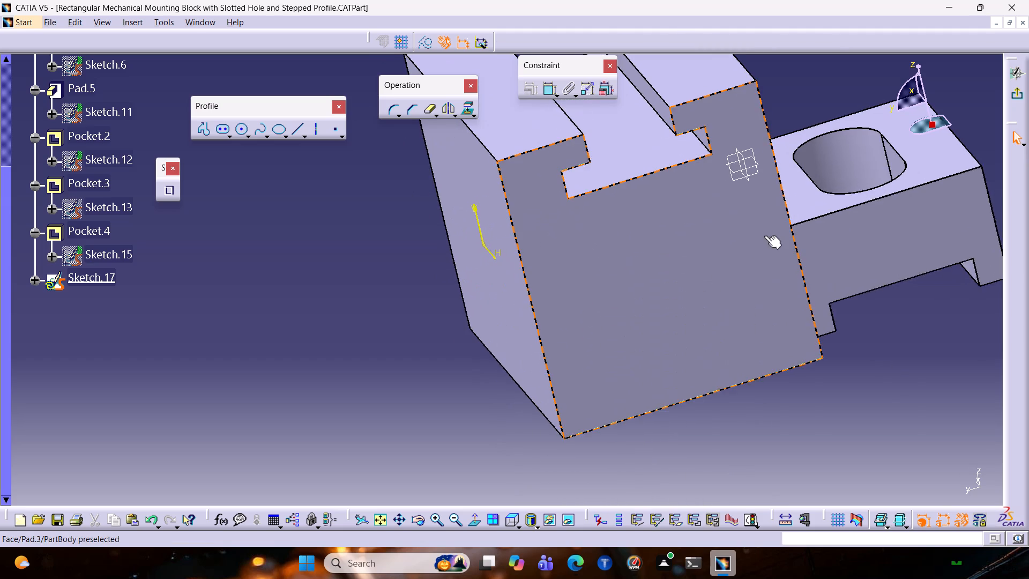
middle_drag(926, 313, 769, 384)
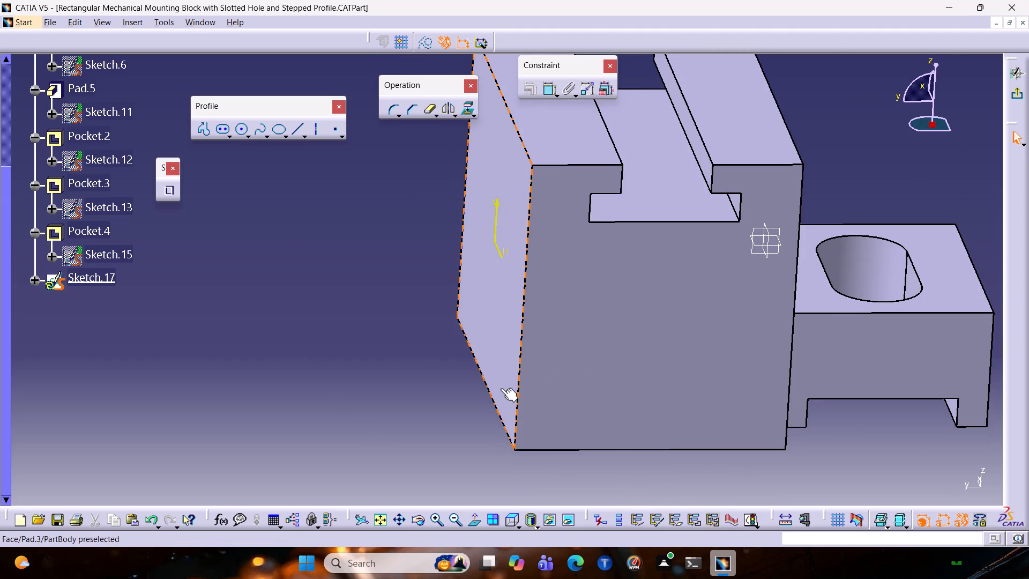
Save the part as a CATPart in the Documents folder, keeping the proposed file name.
key(ctrl+s)
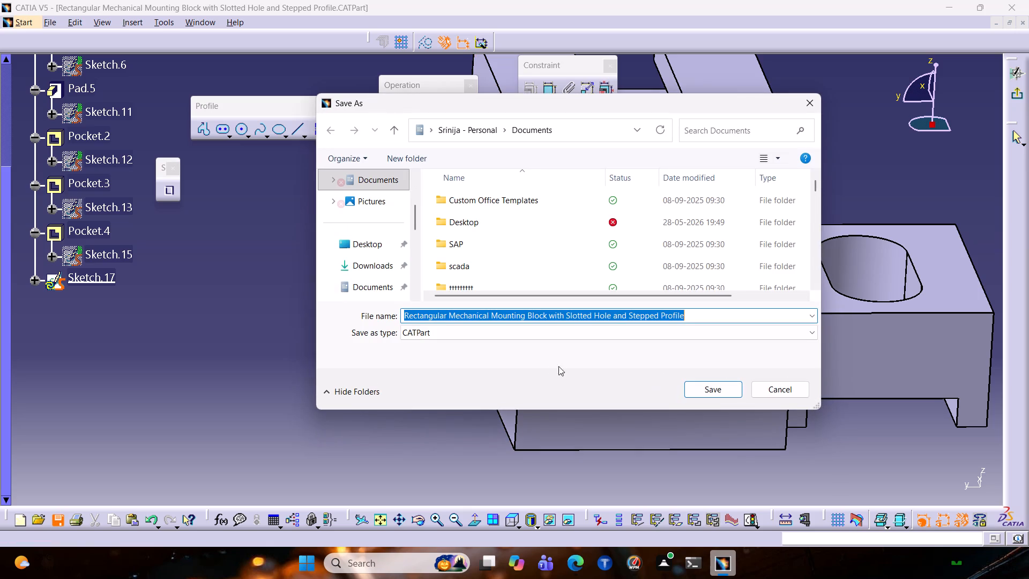
click(707, 388)
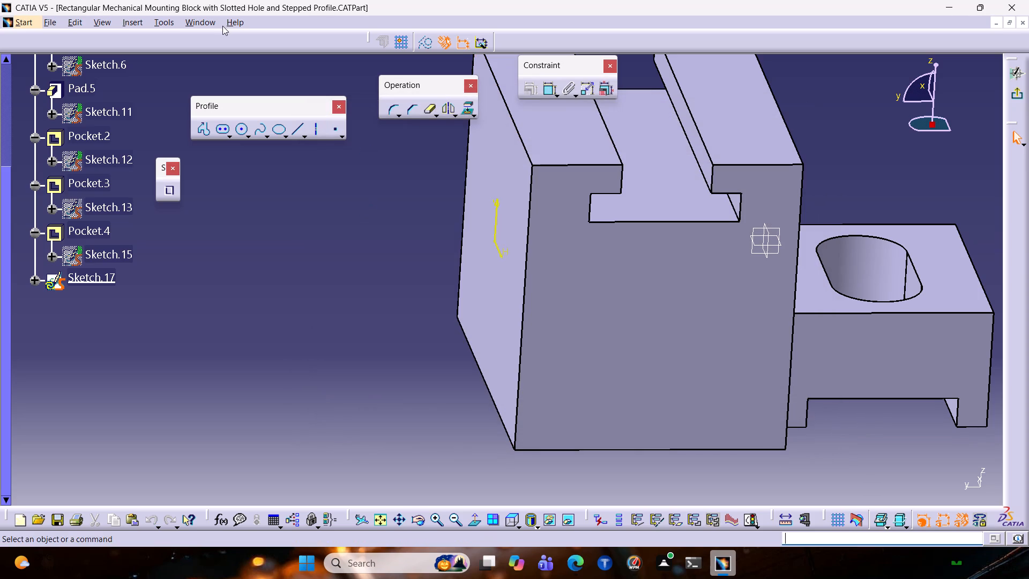
Save a copy of the part in igs format in the Documents folder under the same file name.
click(51, 25)
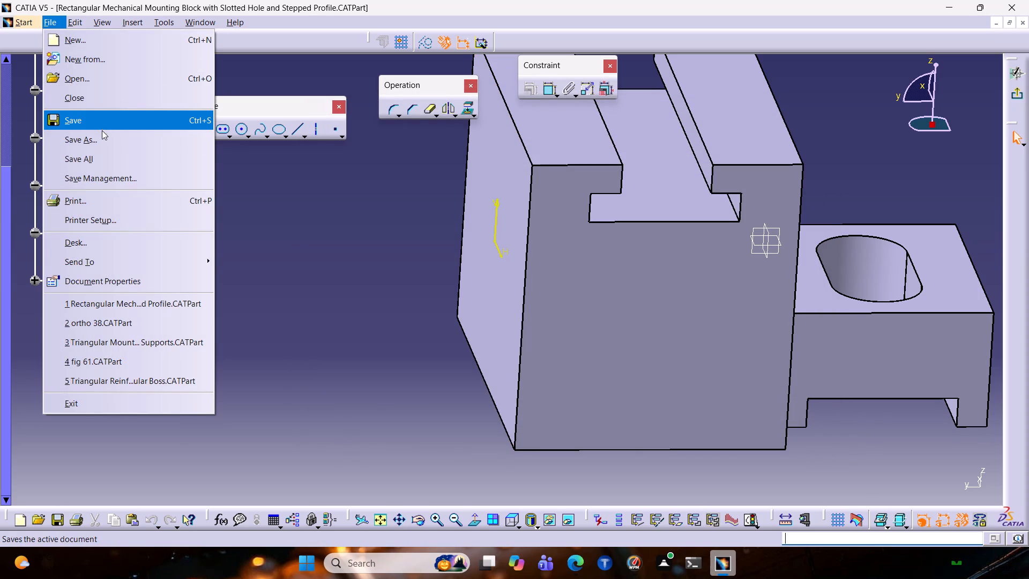
click(102, 136)
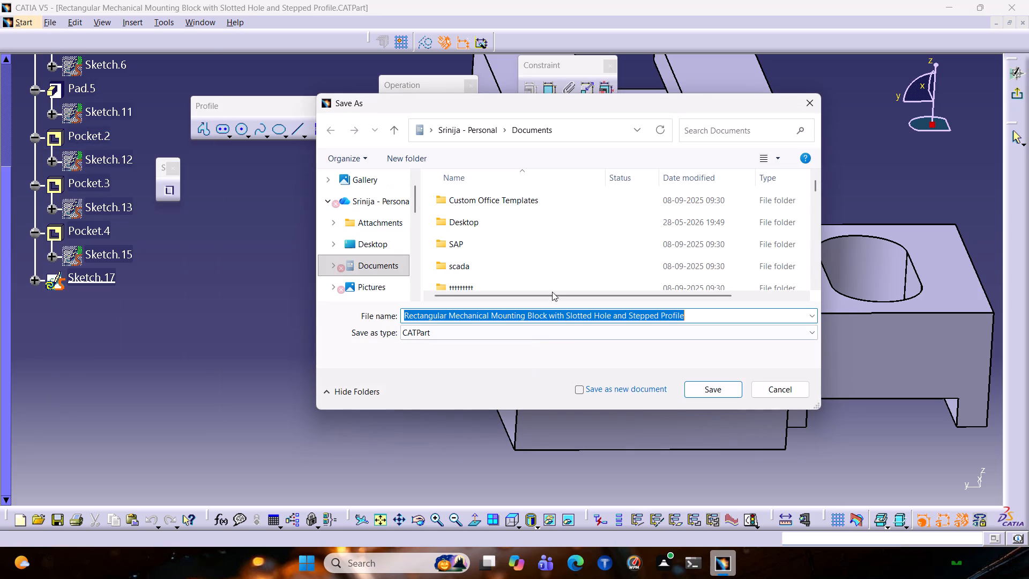
click(529, 331)
click(469, 367)
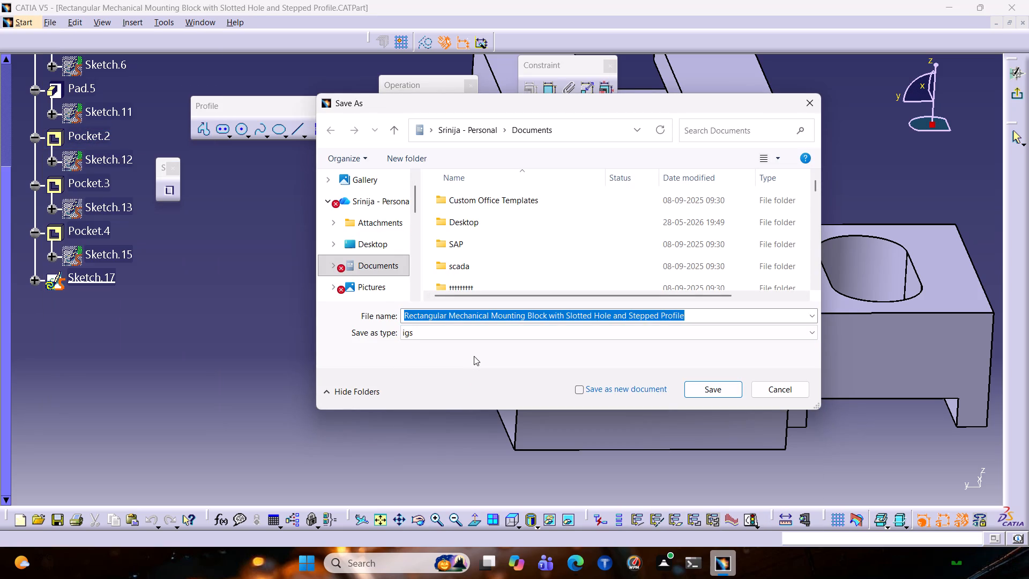
click(731, 395)
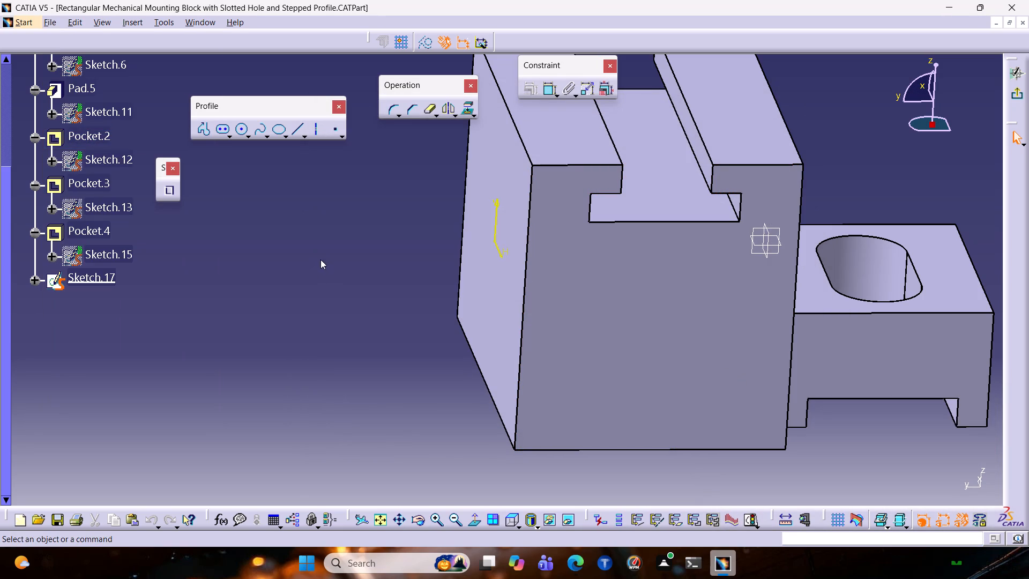
Stop the macro recording of the modelling session.
ctrl+middle_drag(323, 257, 303, 292)
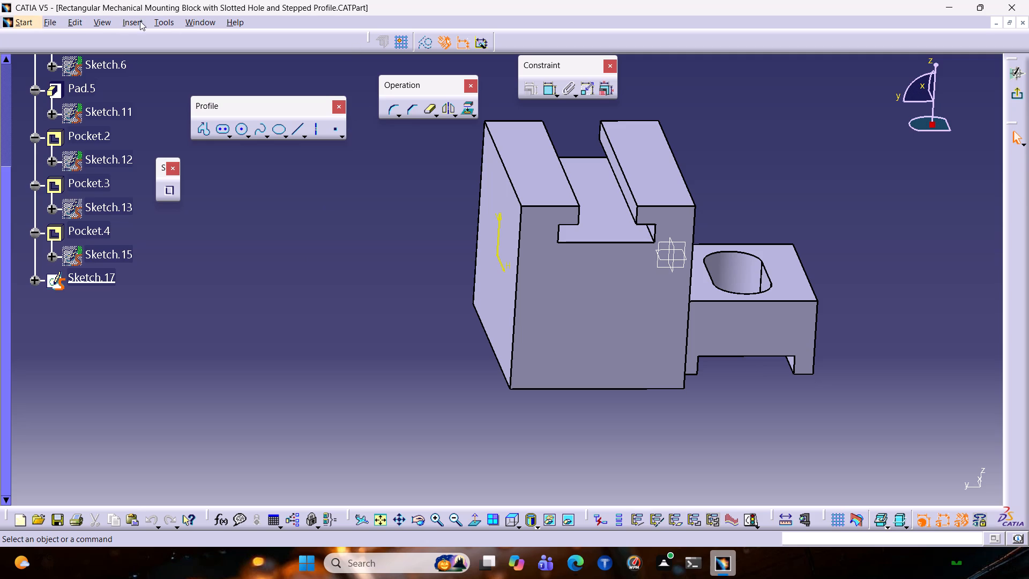
click(161, 19)
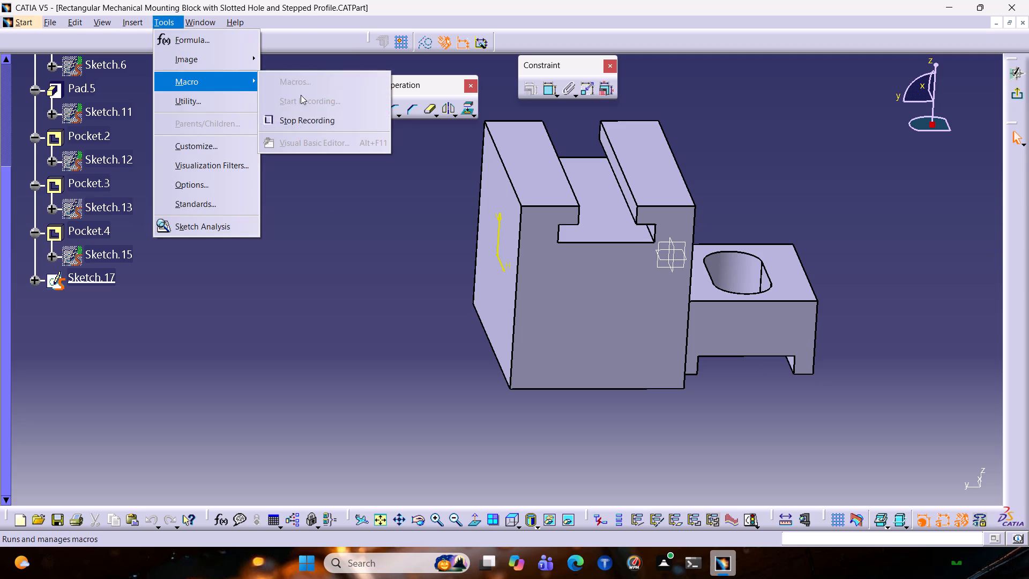
click(300, 117)
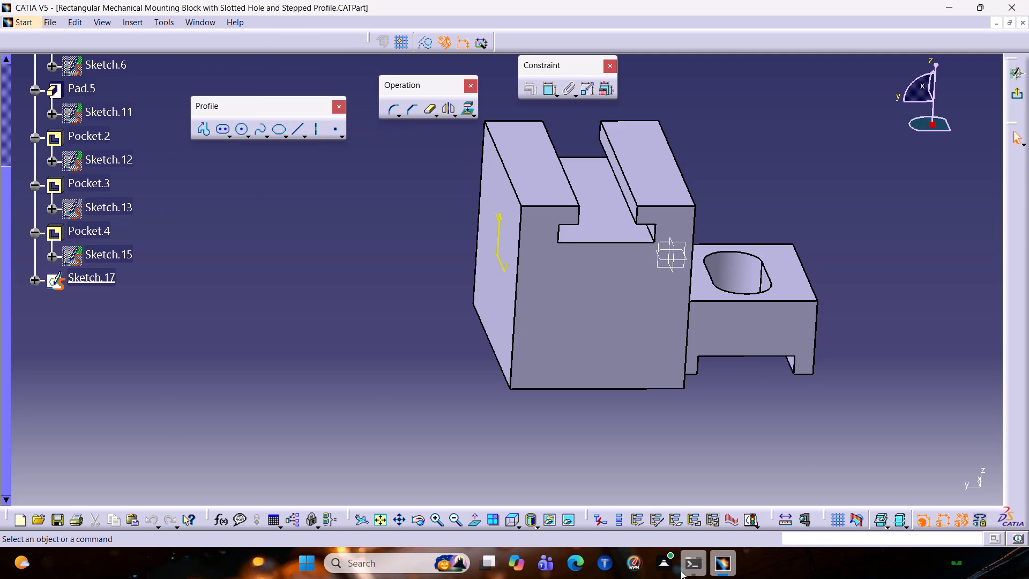